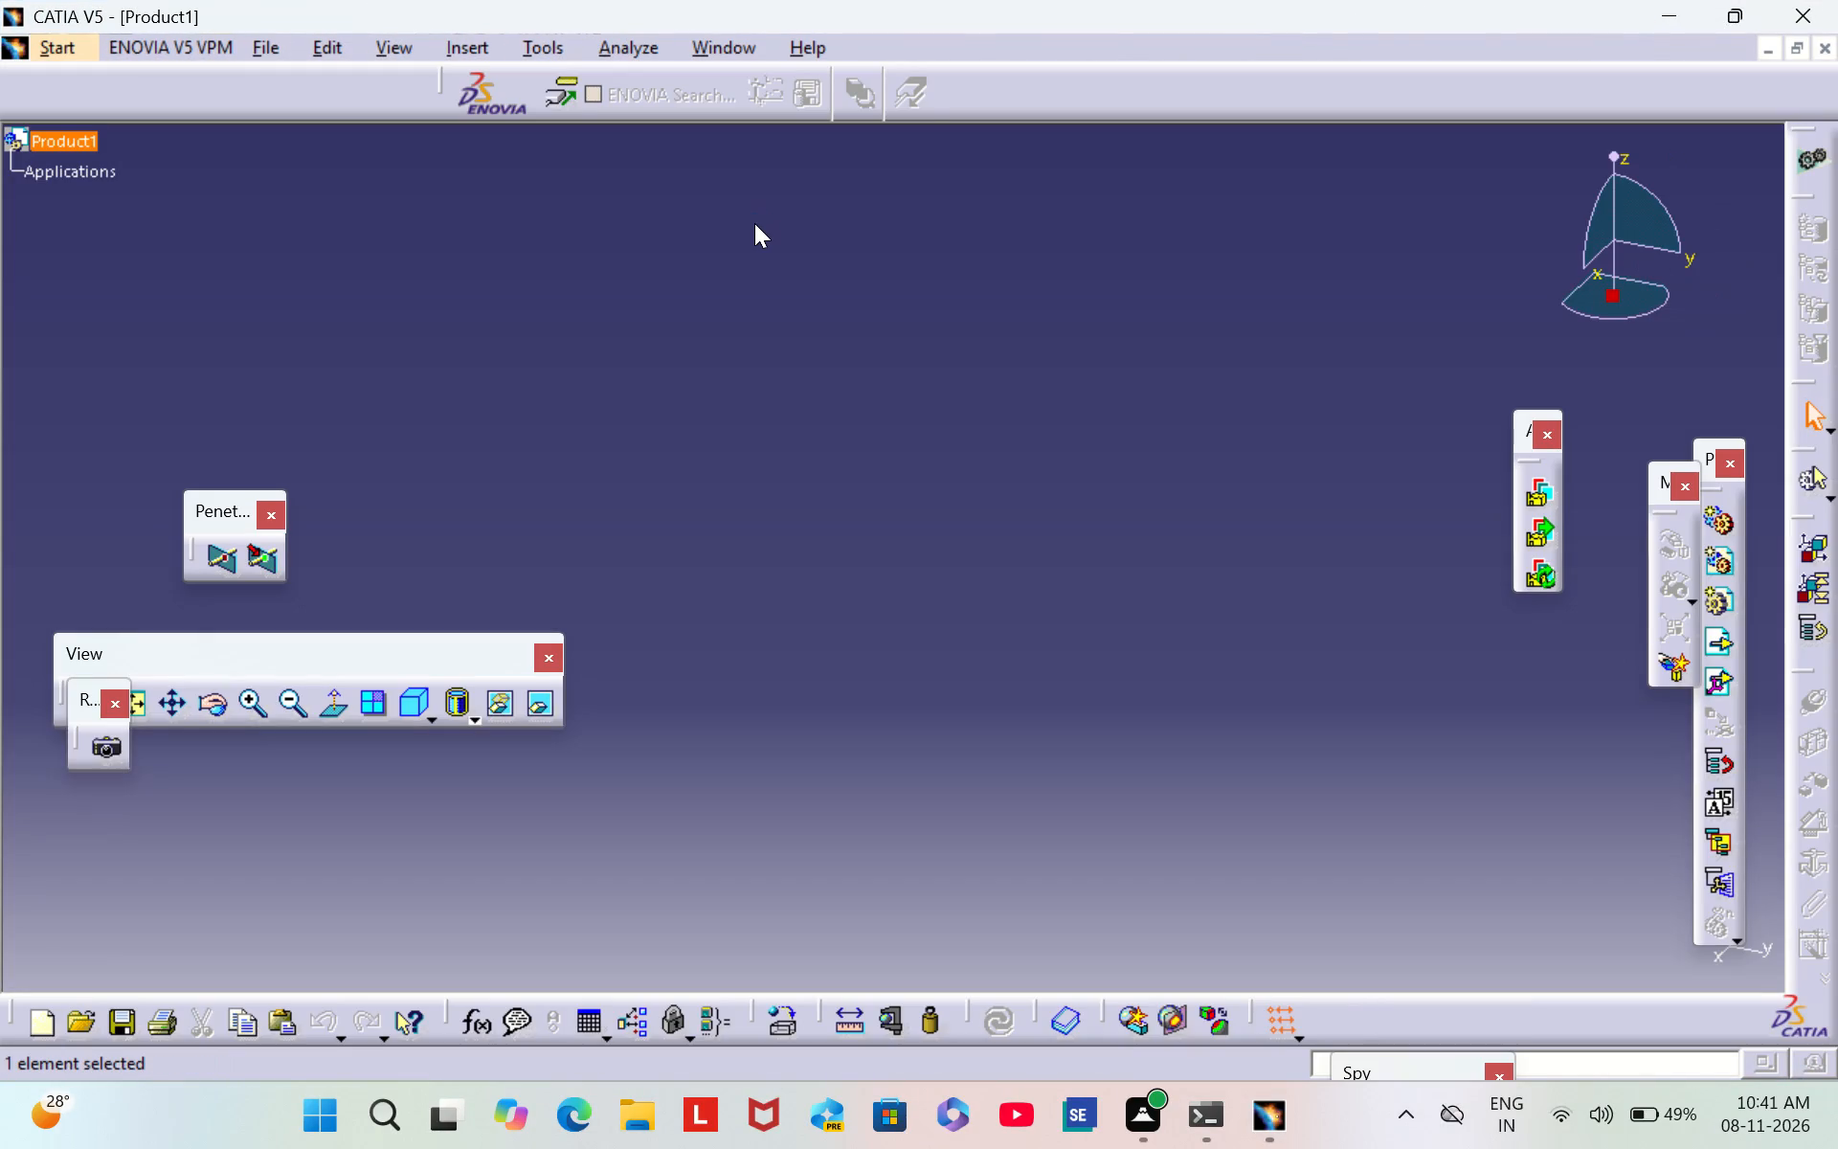
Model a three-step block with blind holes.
Switch to the Part Design workbench with a new part in the product.
left_click(49, 35)
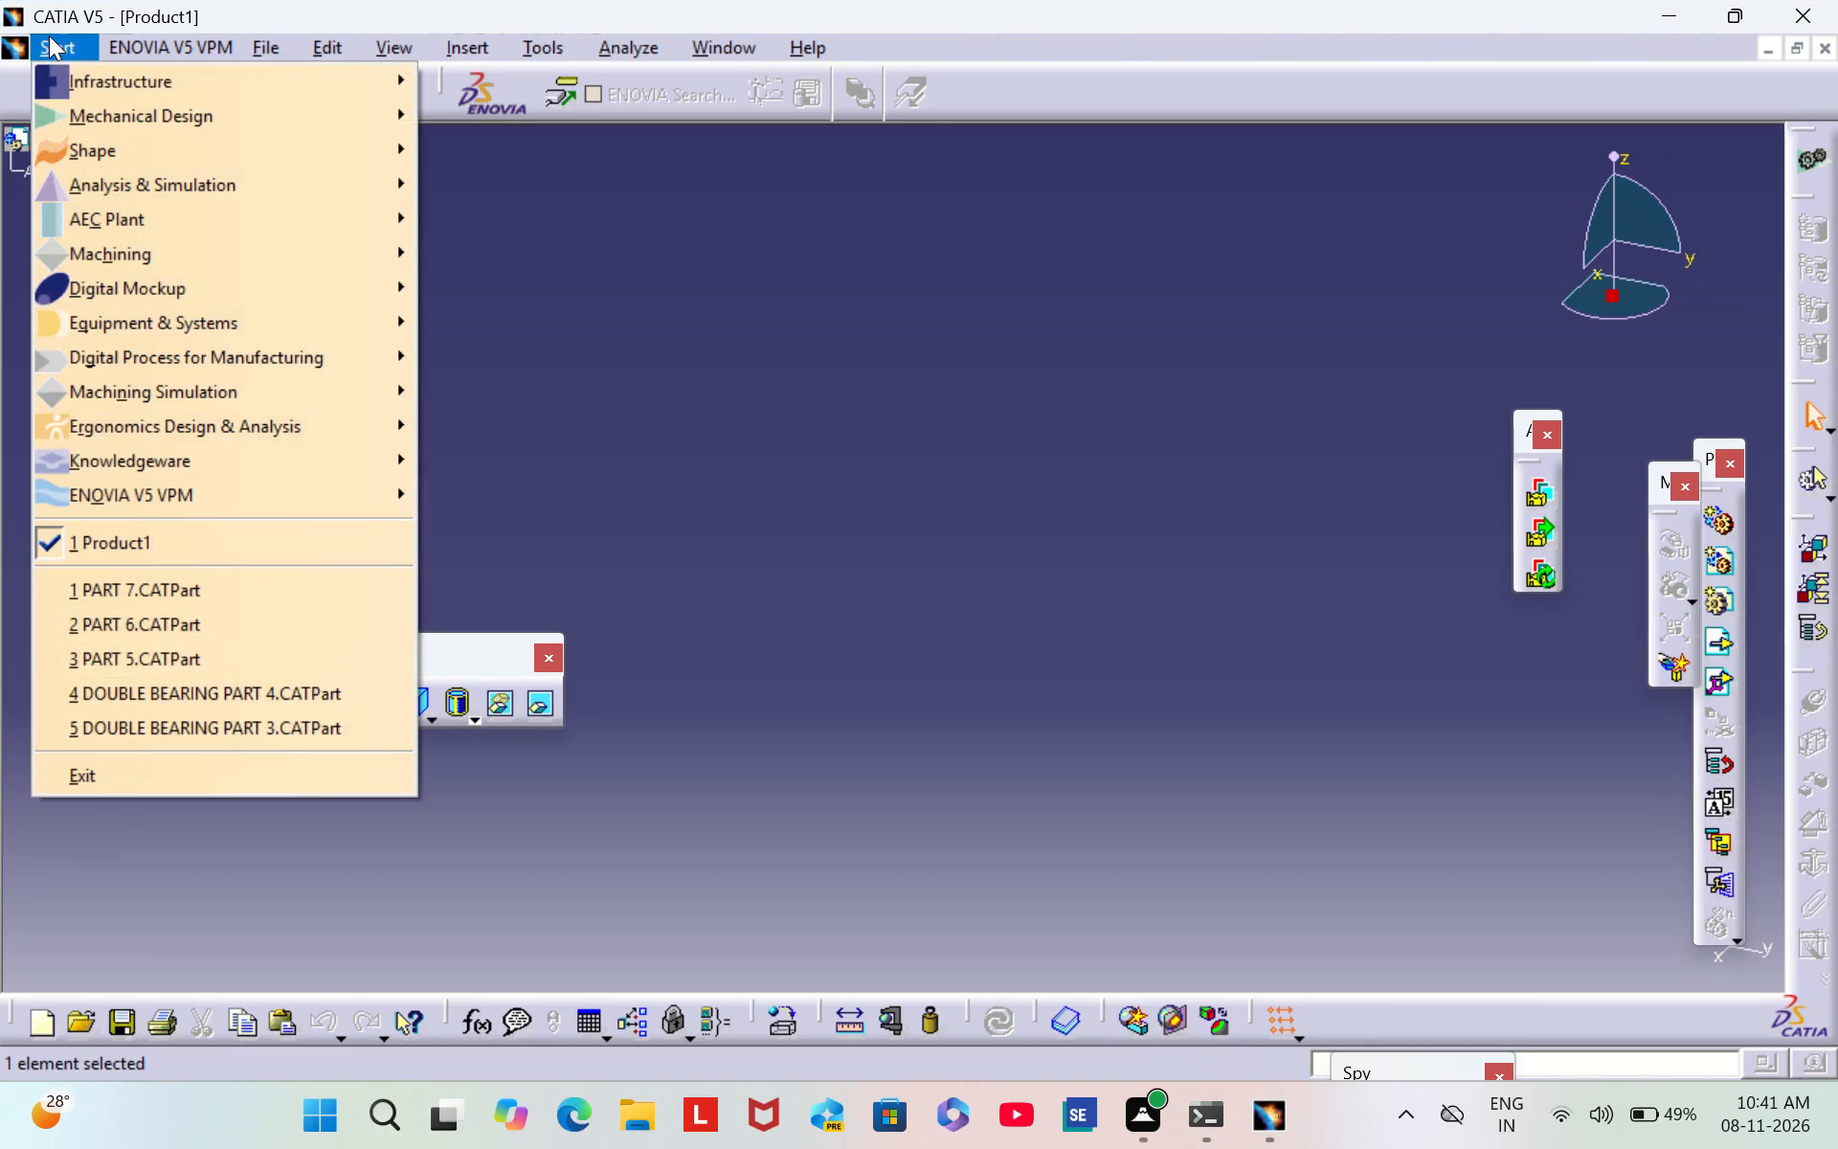
left_click(125, 111)
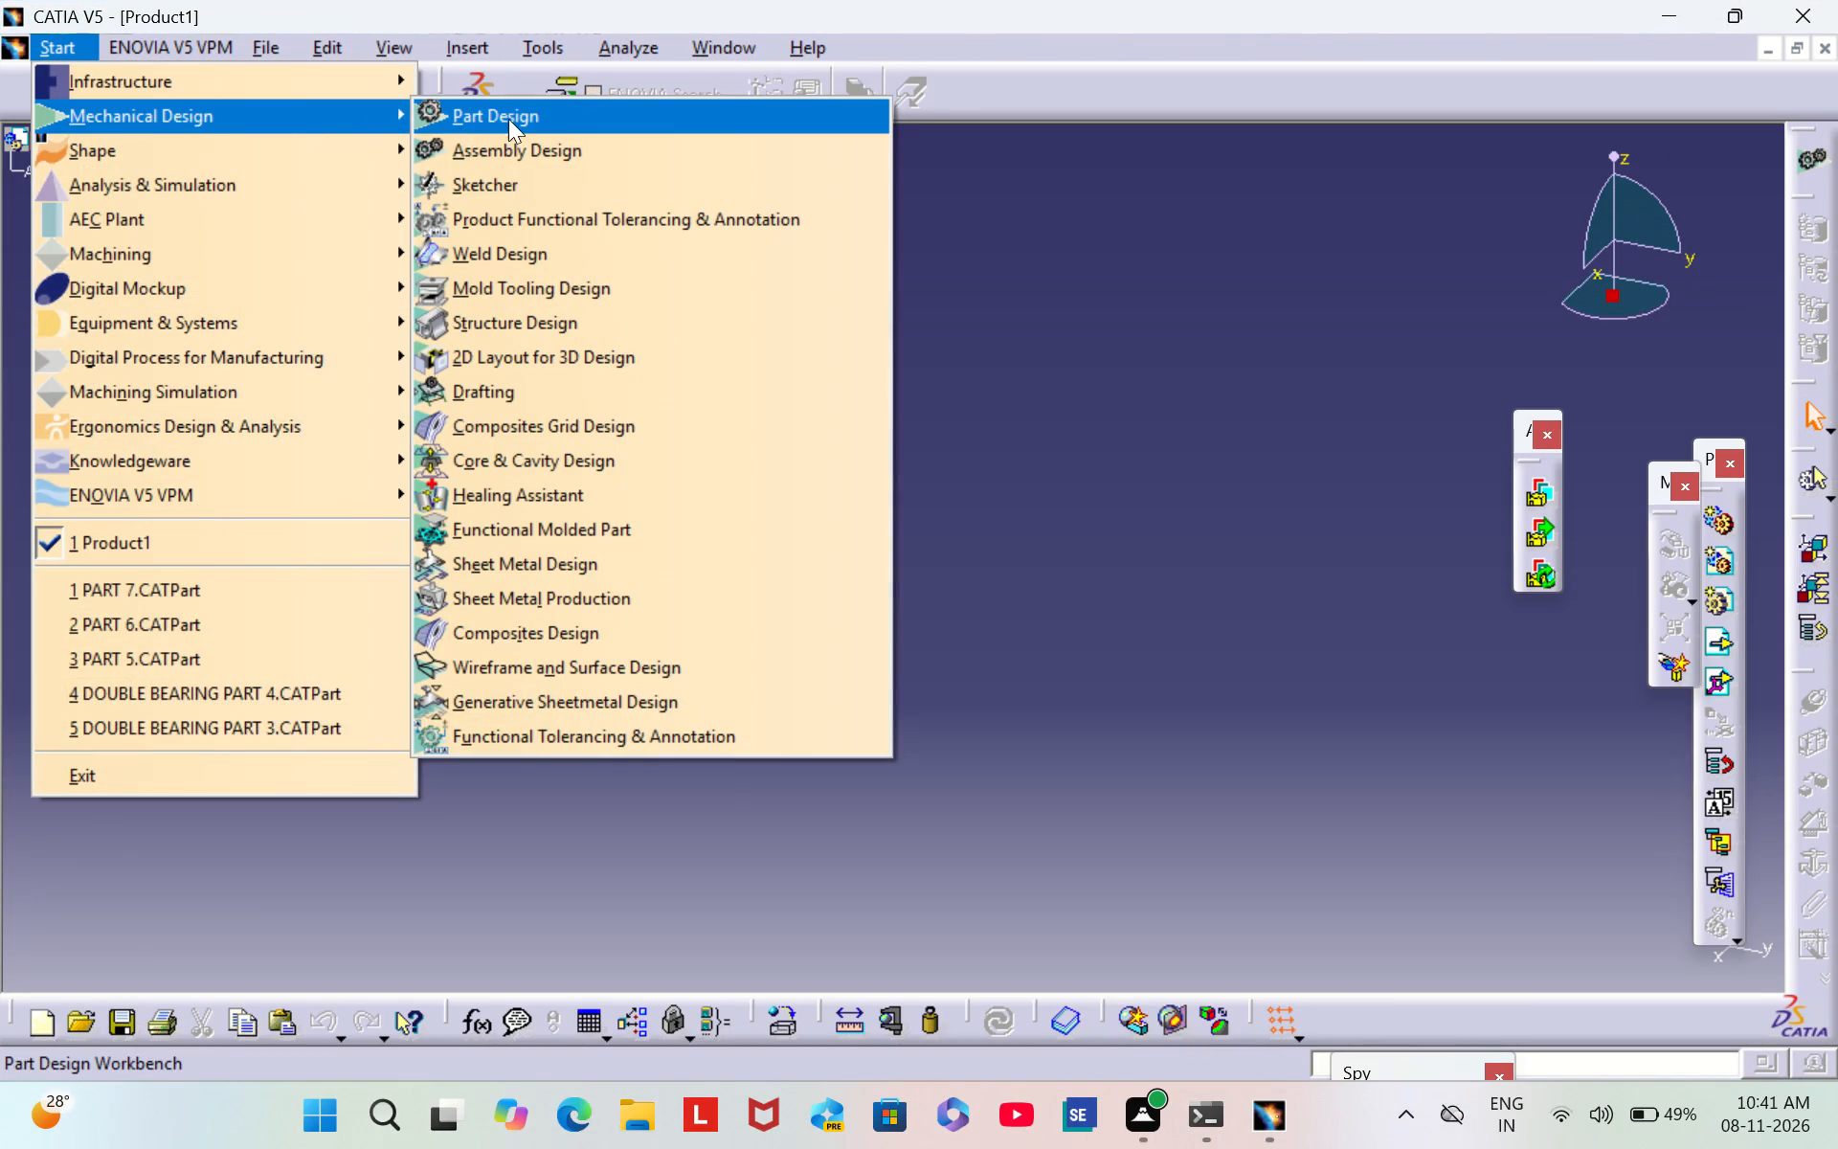
left_click(511, 114)
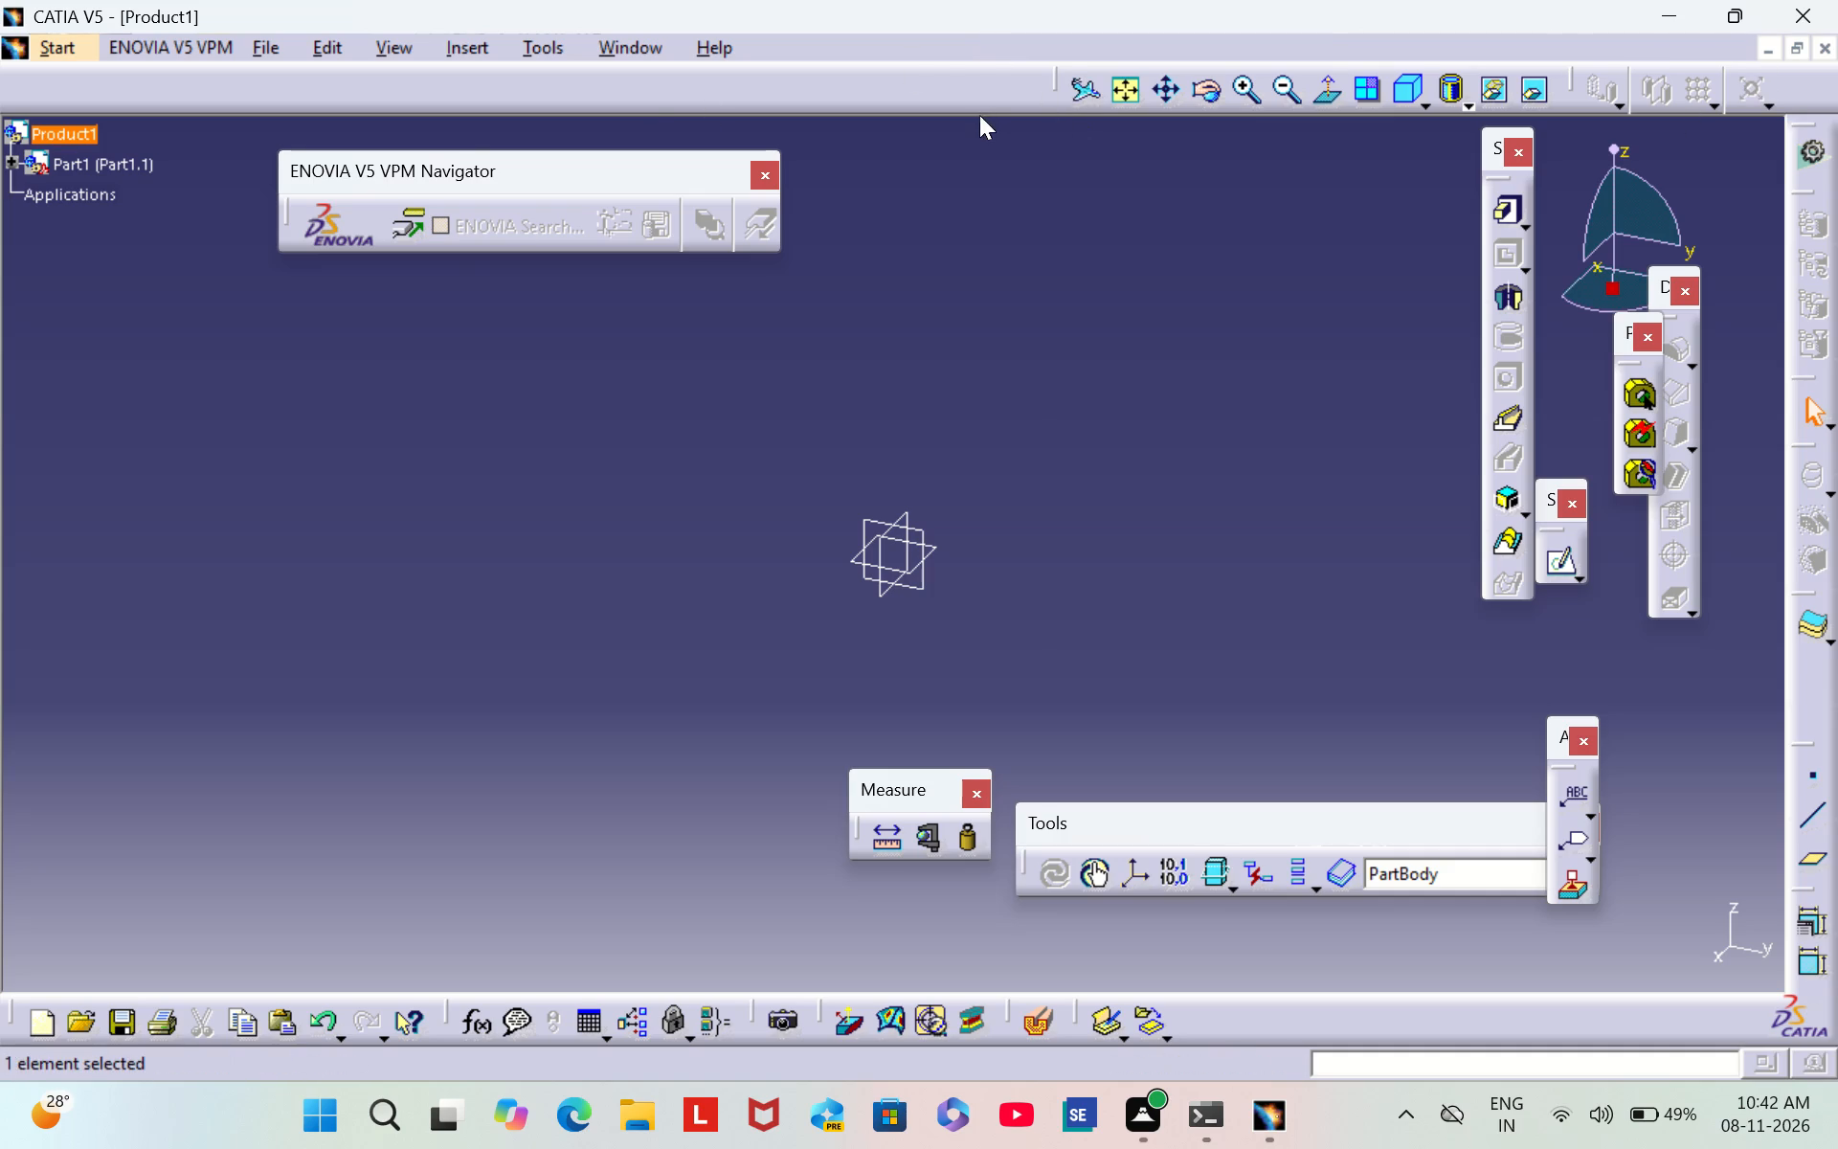
Open a new sketch on the part's yz plane.
left_click(924, 574)
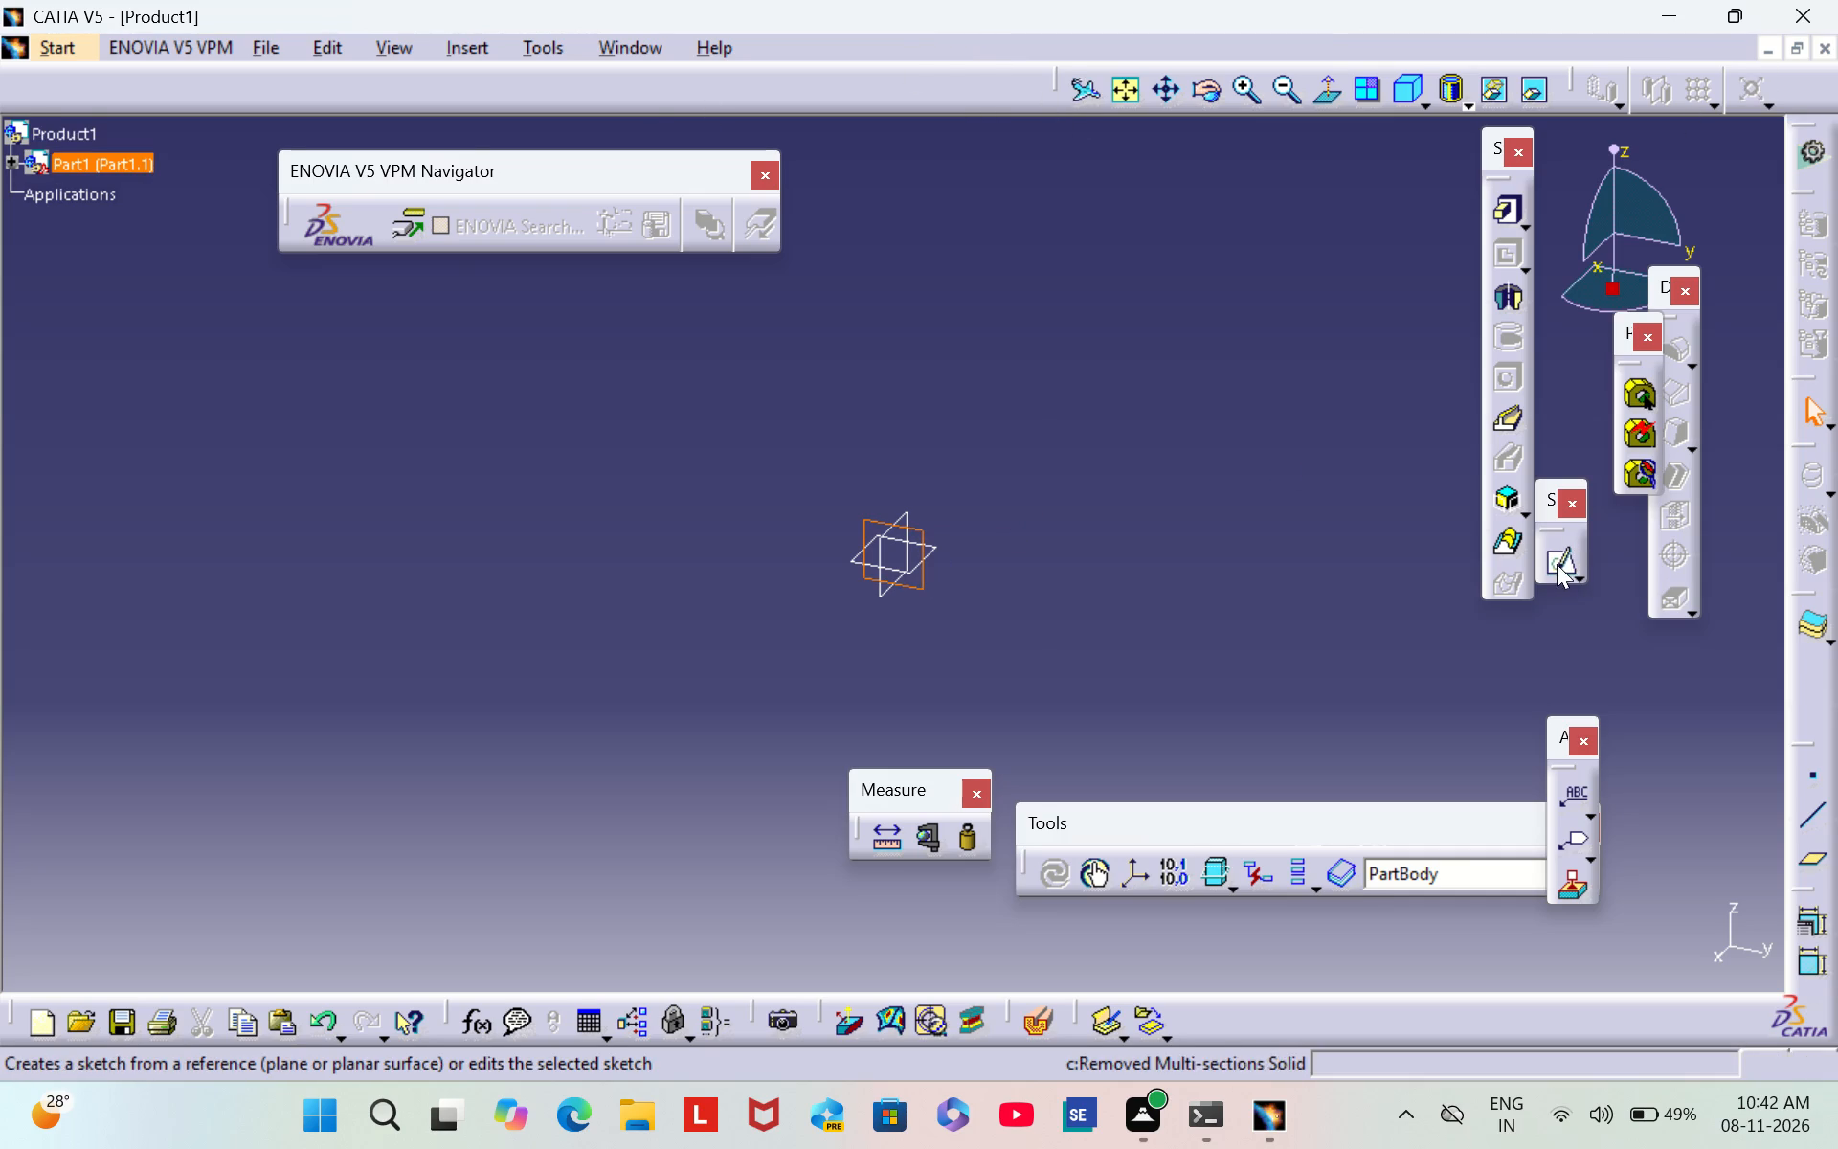
left_click(1557, 563)
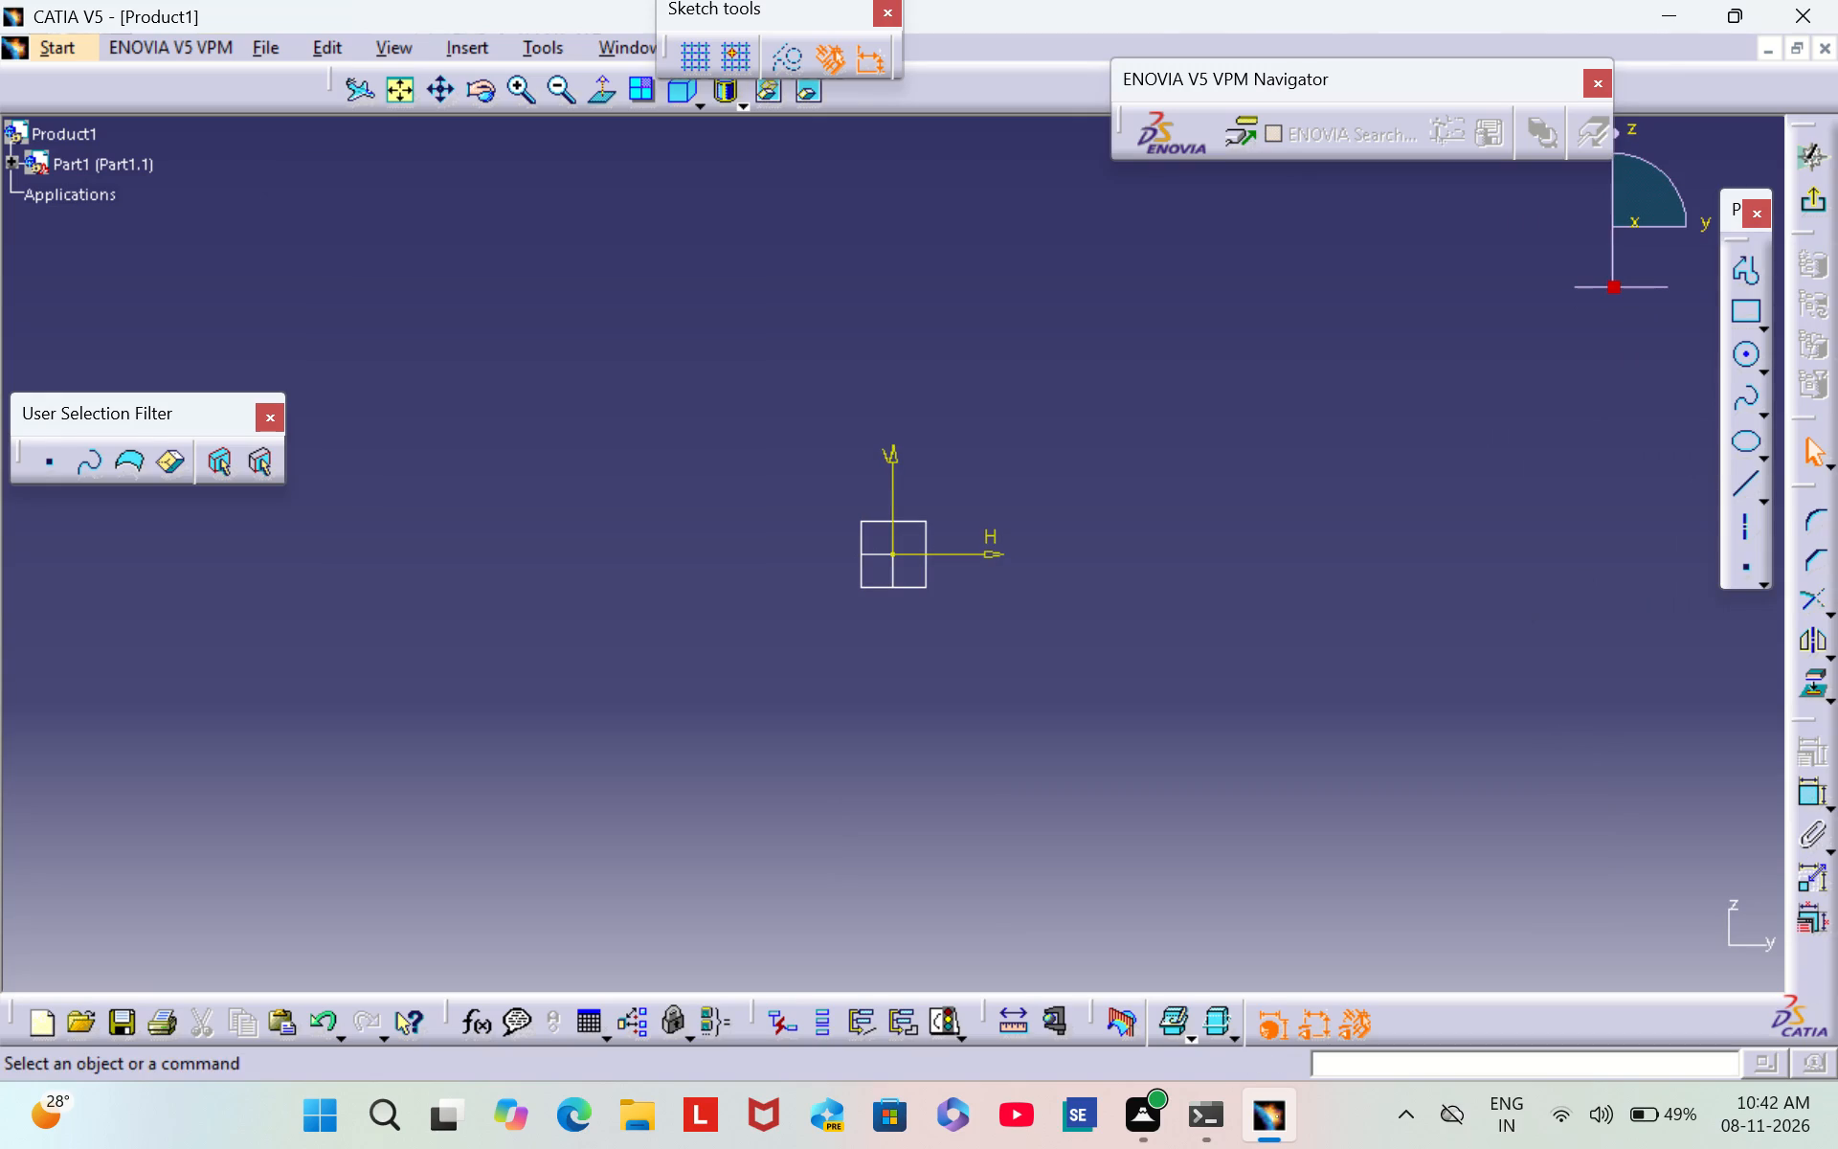
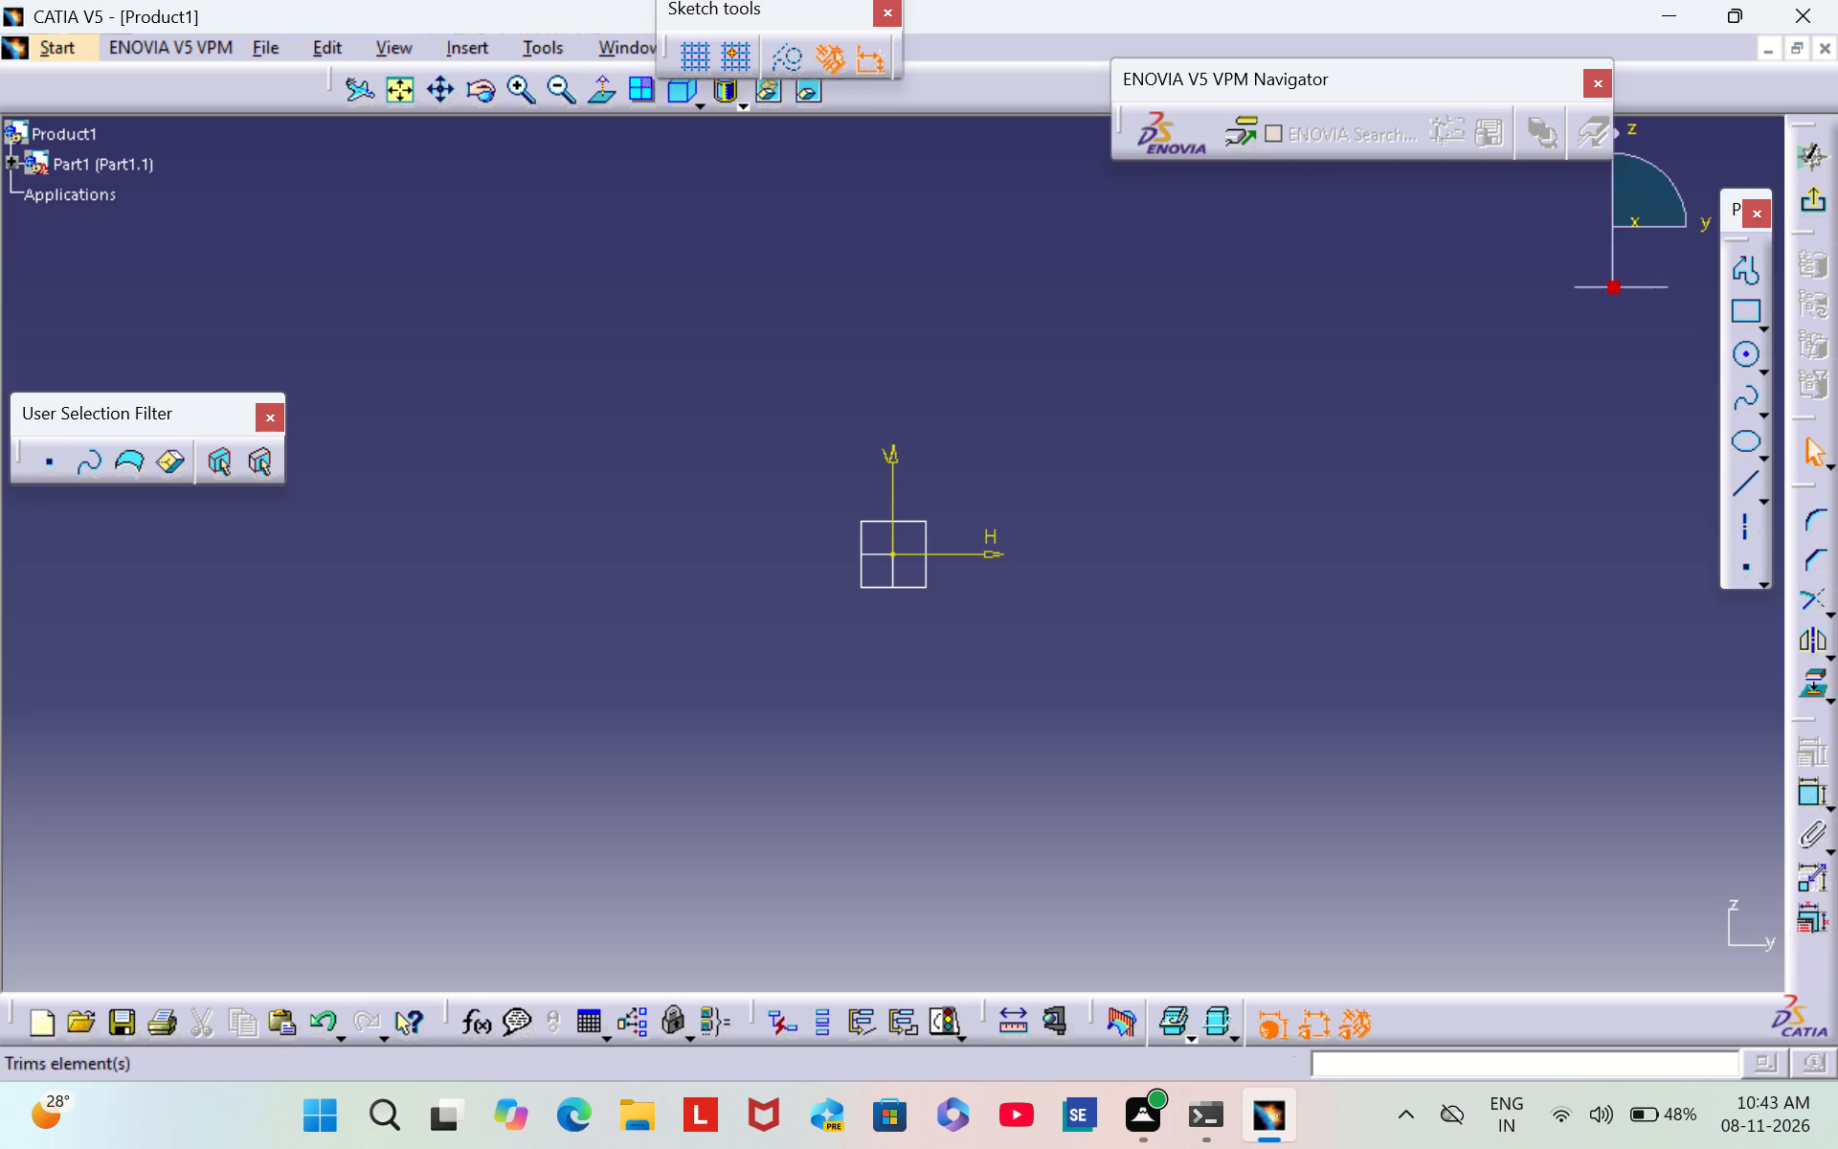
Sketch a closed staircase profile with three levels descending along +H, about 136 mm wide and 98 mm high, around the origin.
left_click(1740, 271)
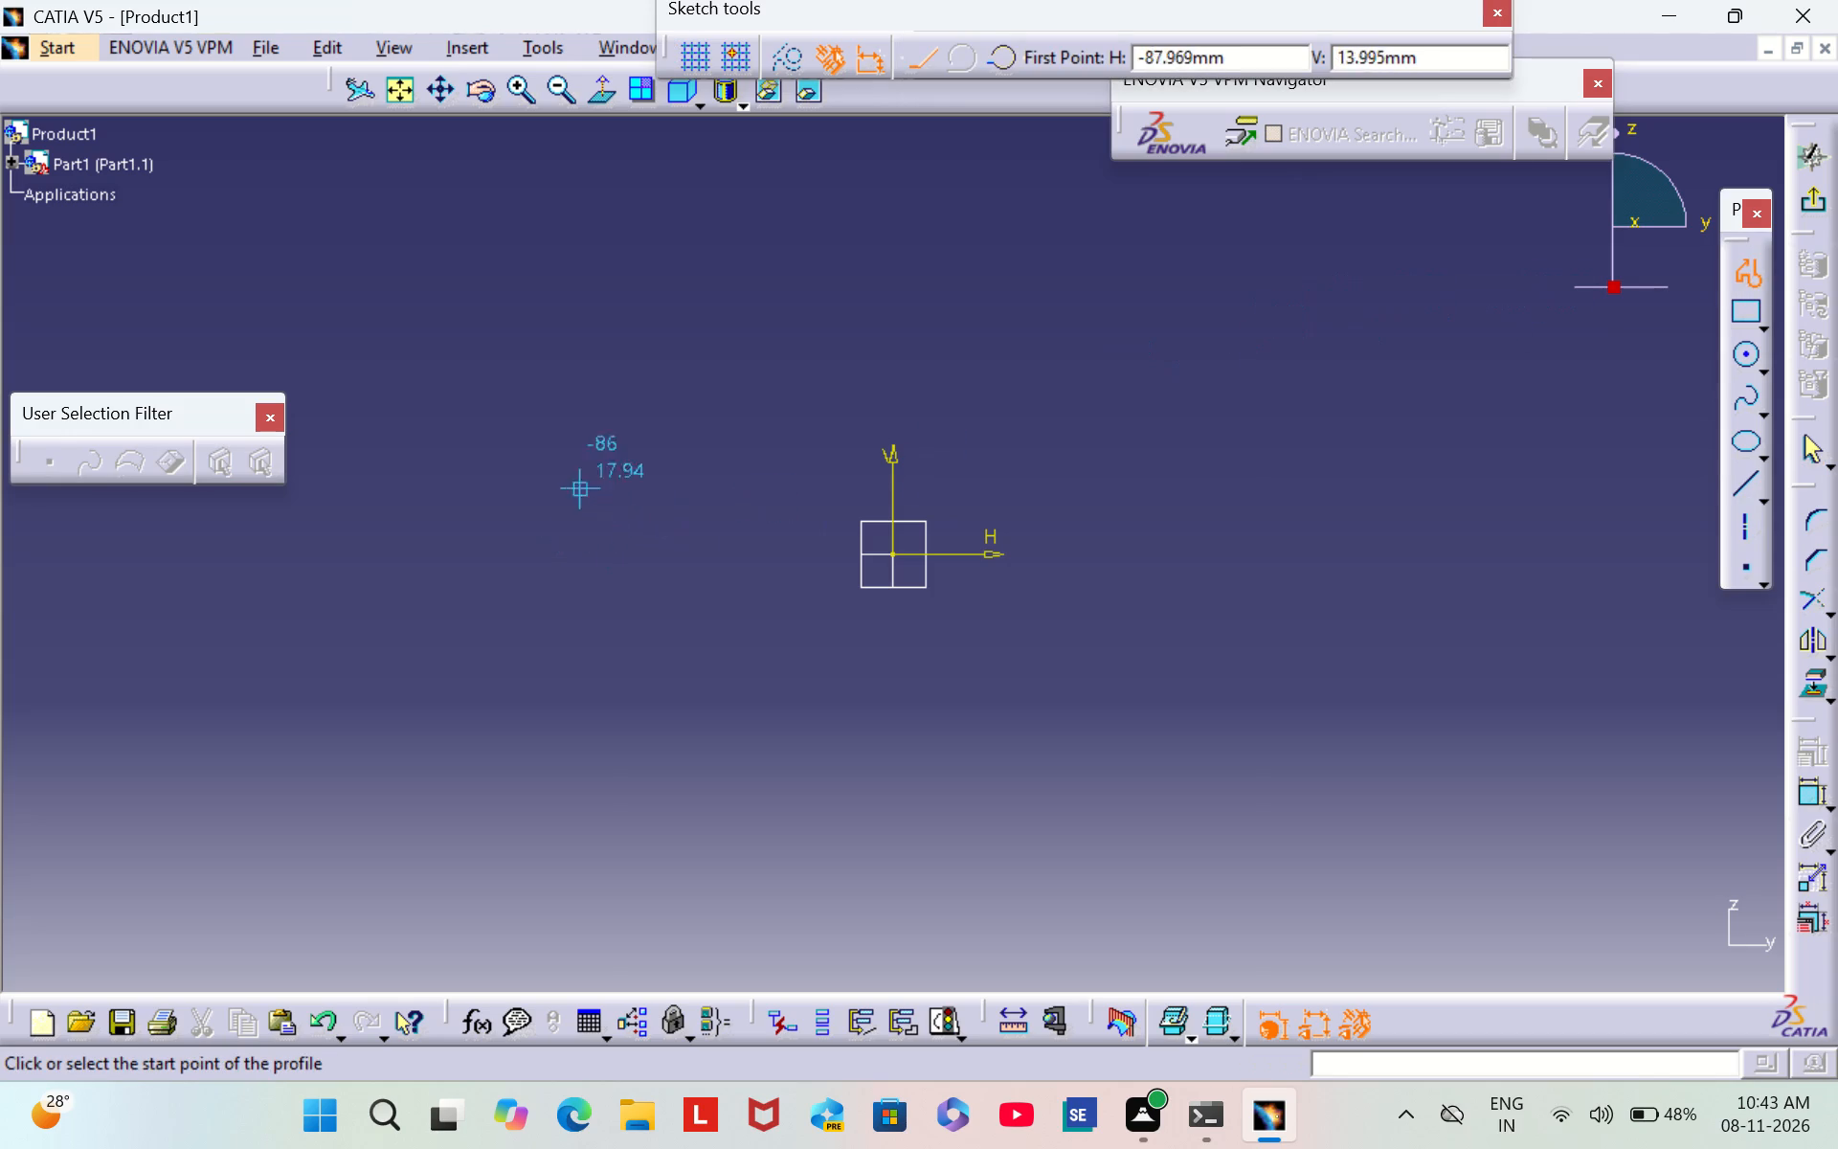
left_click(631, 412)
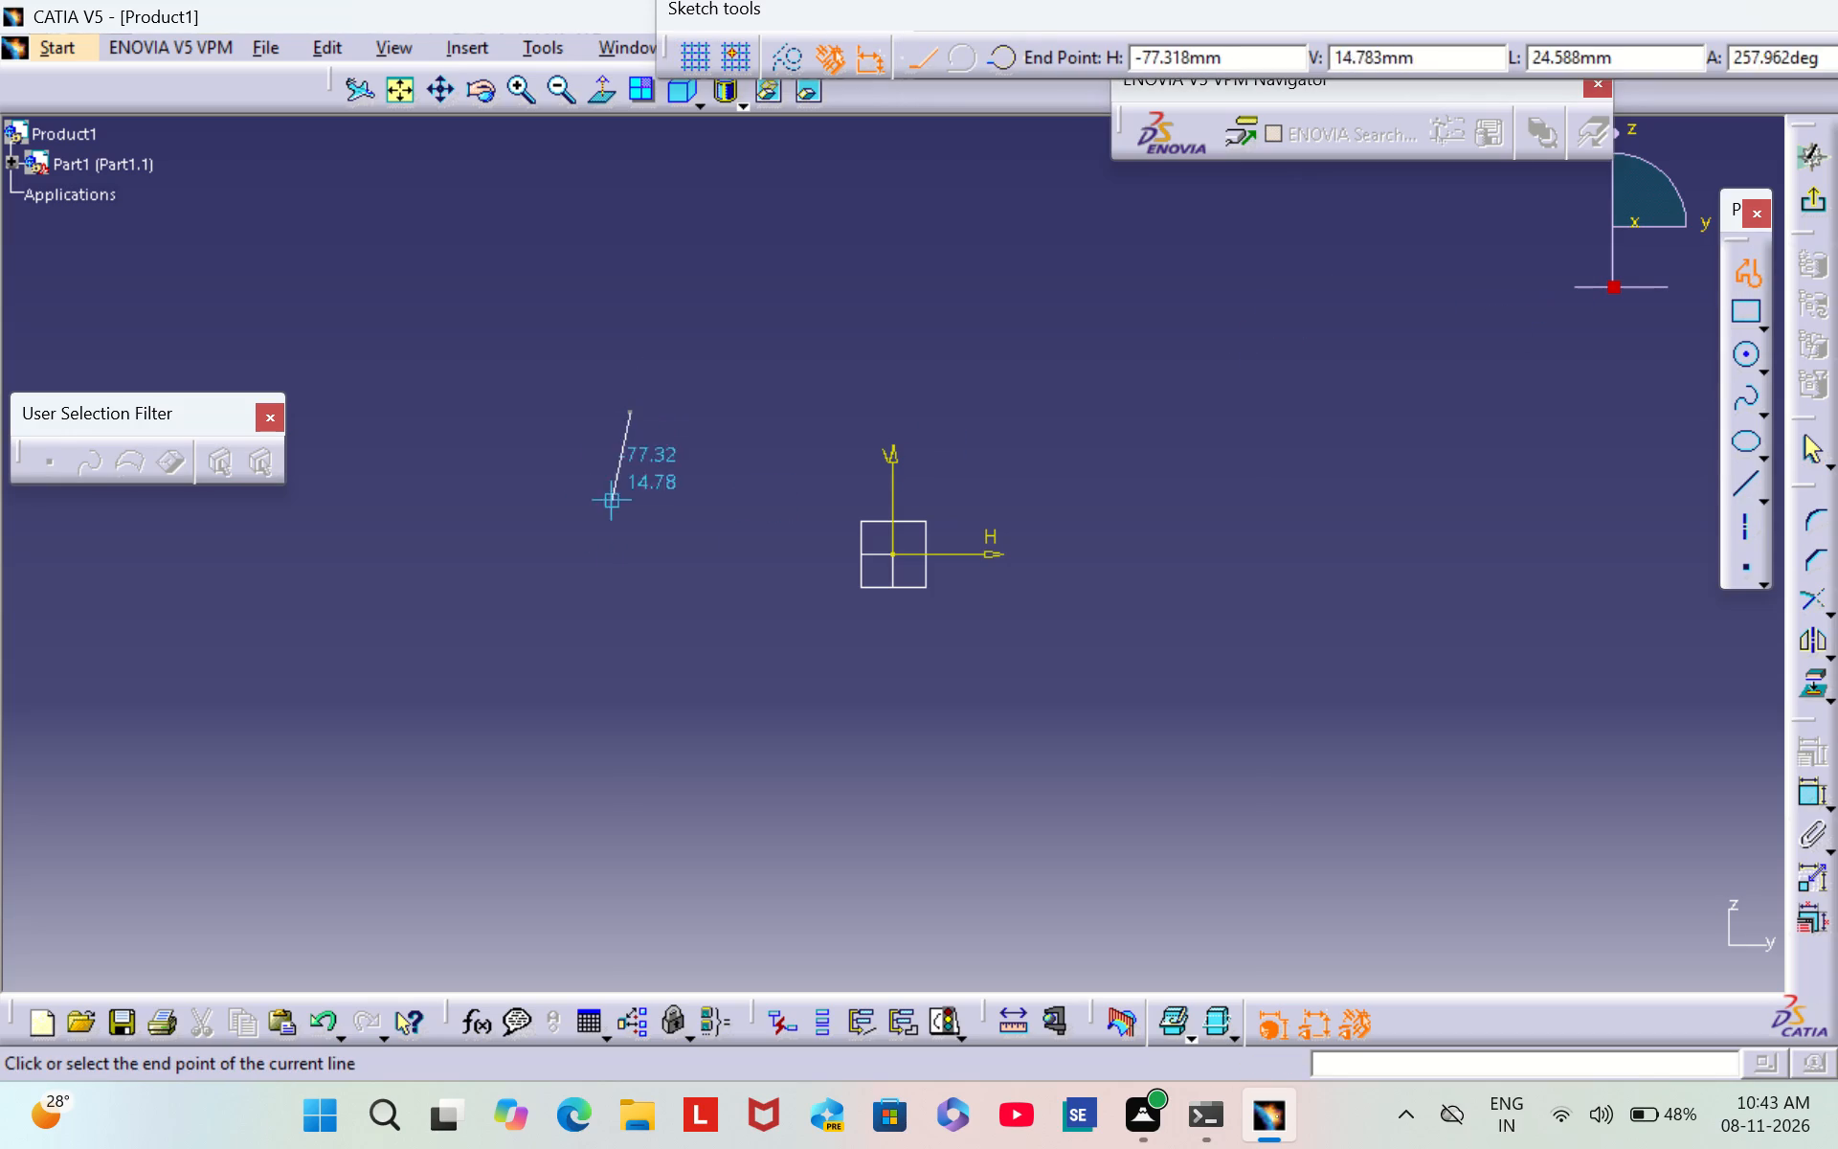
left_click(633, 769)
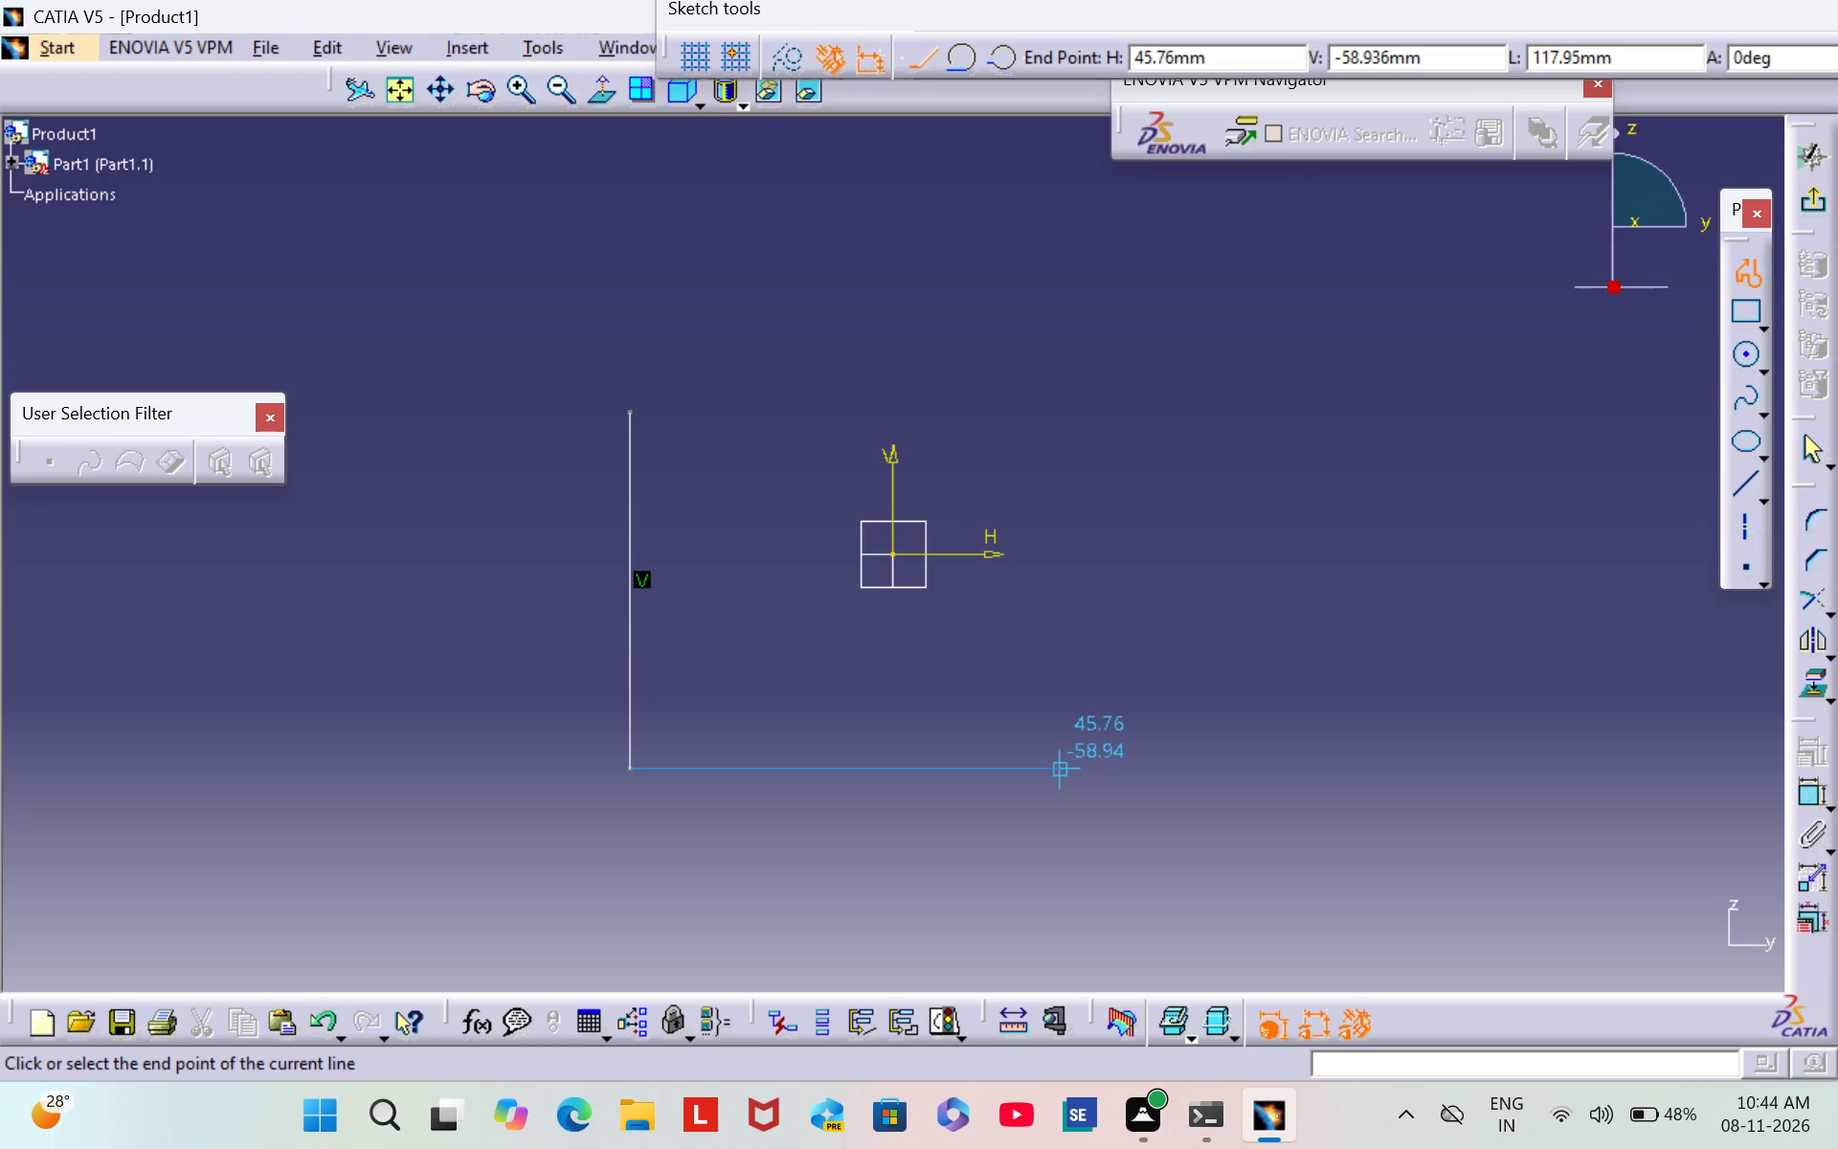
left_click(1125, 765)
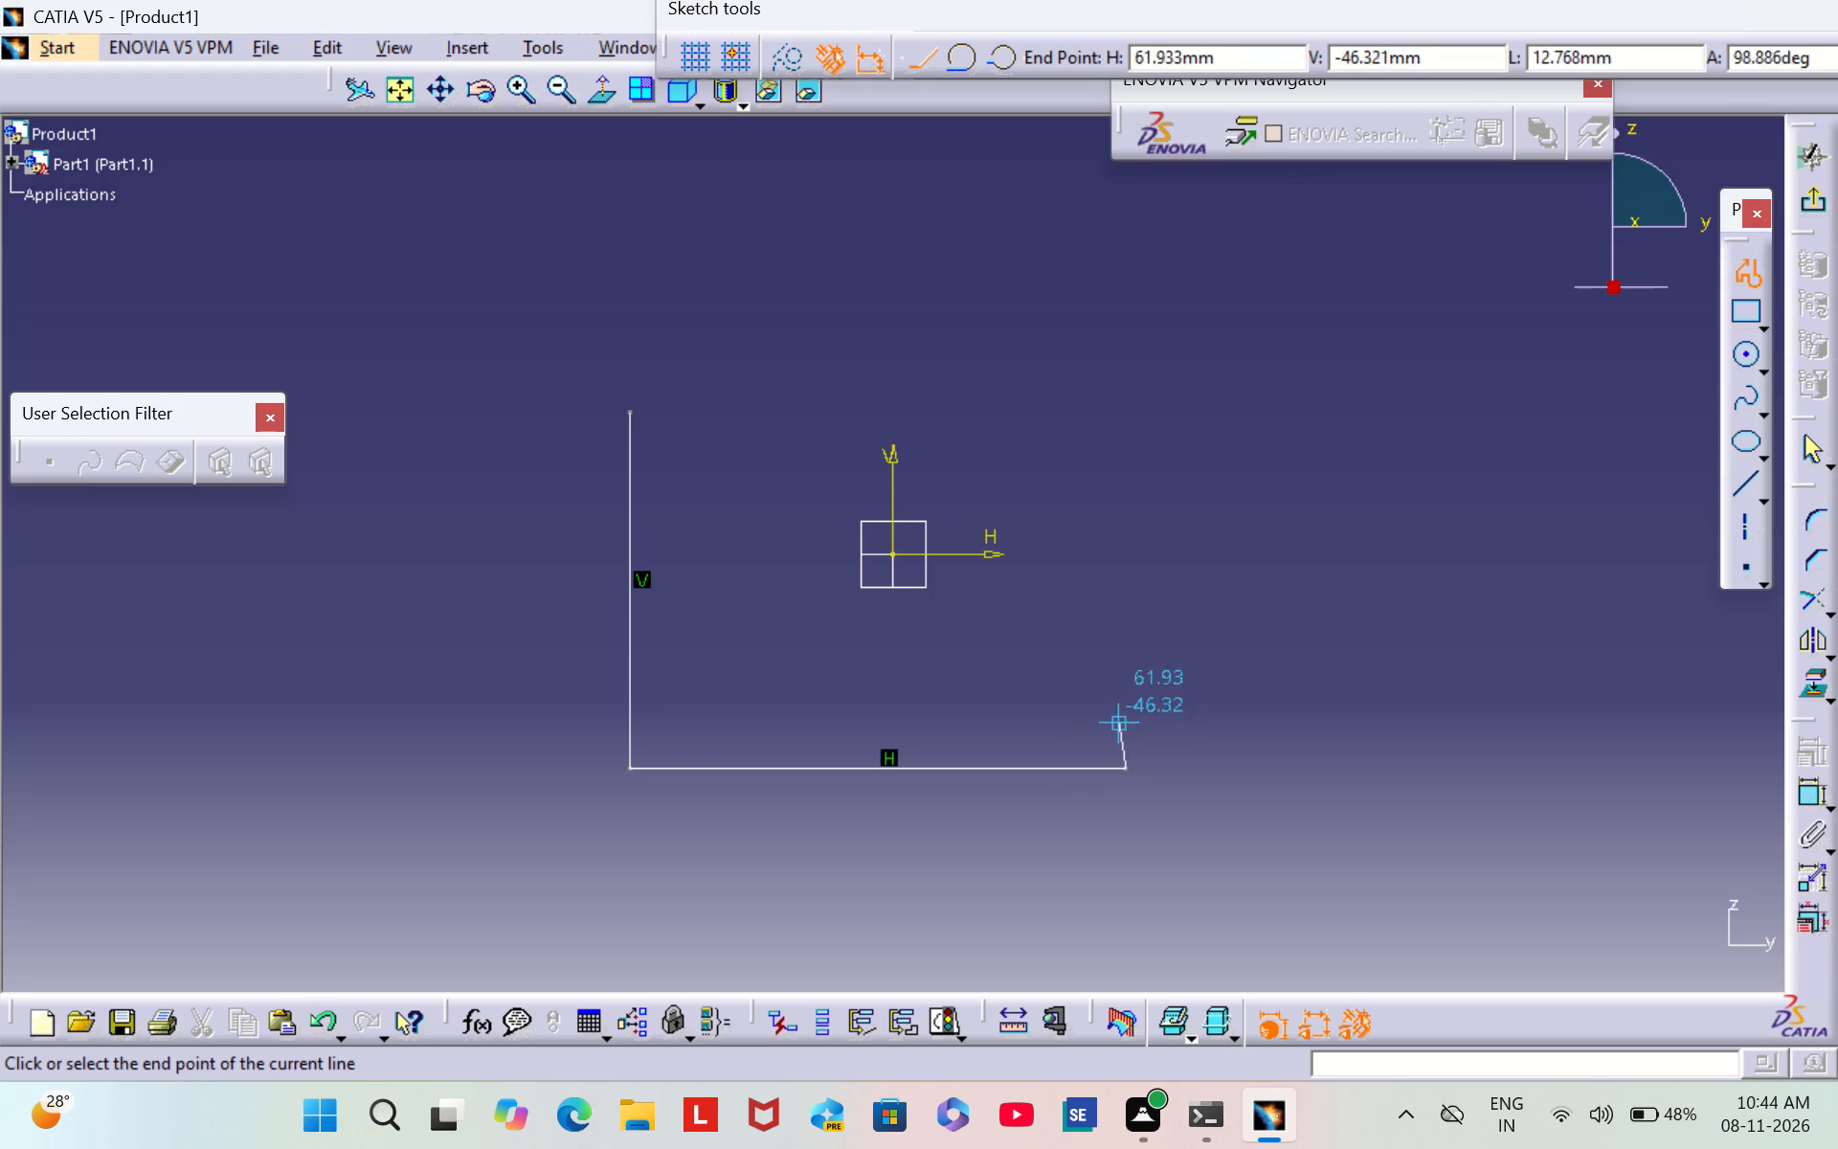
left_click(1119, 642)
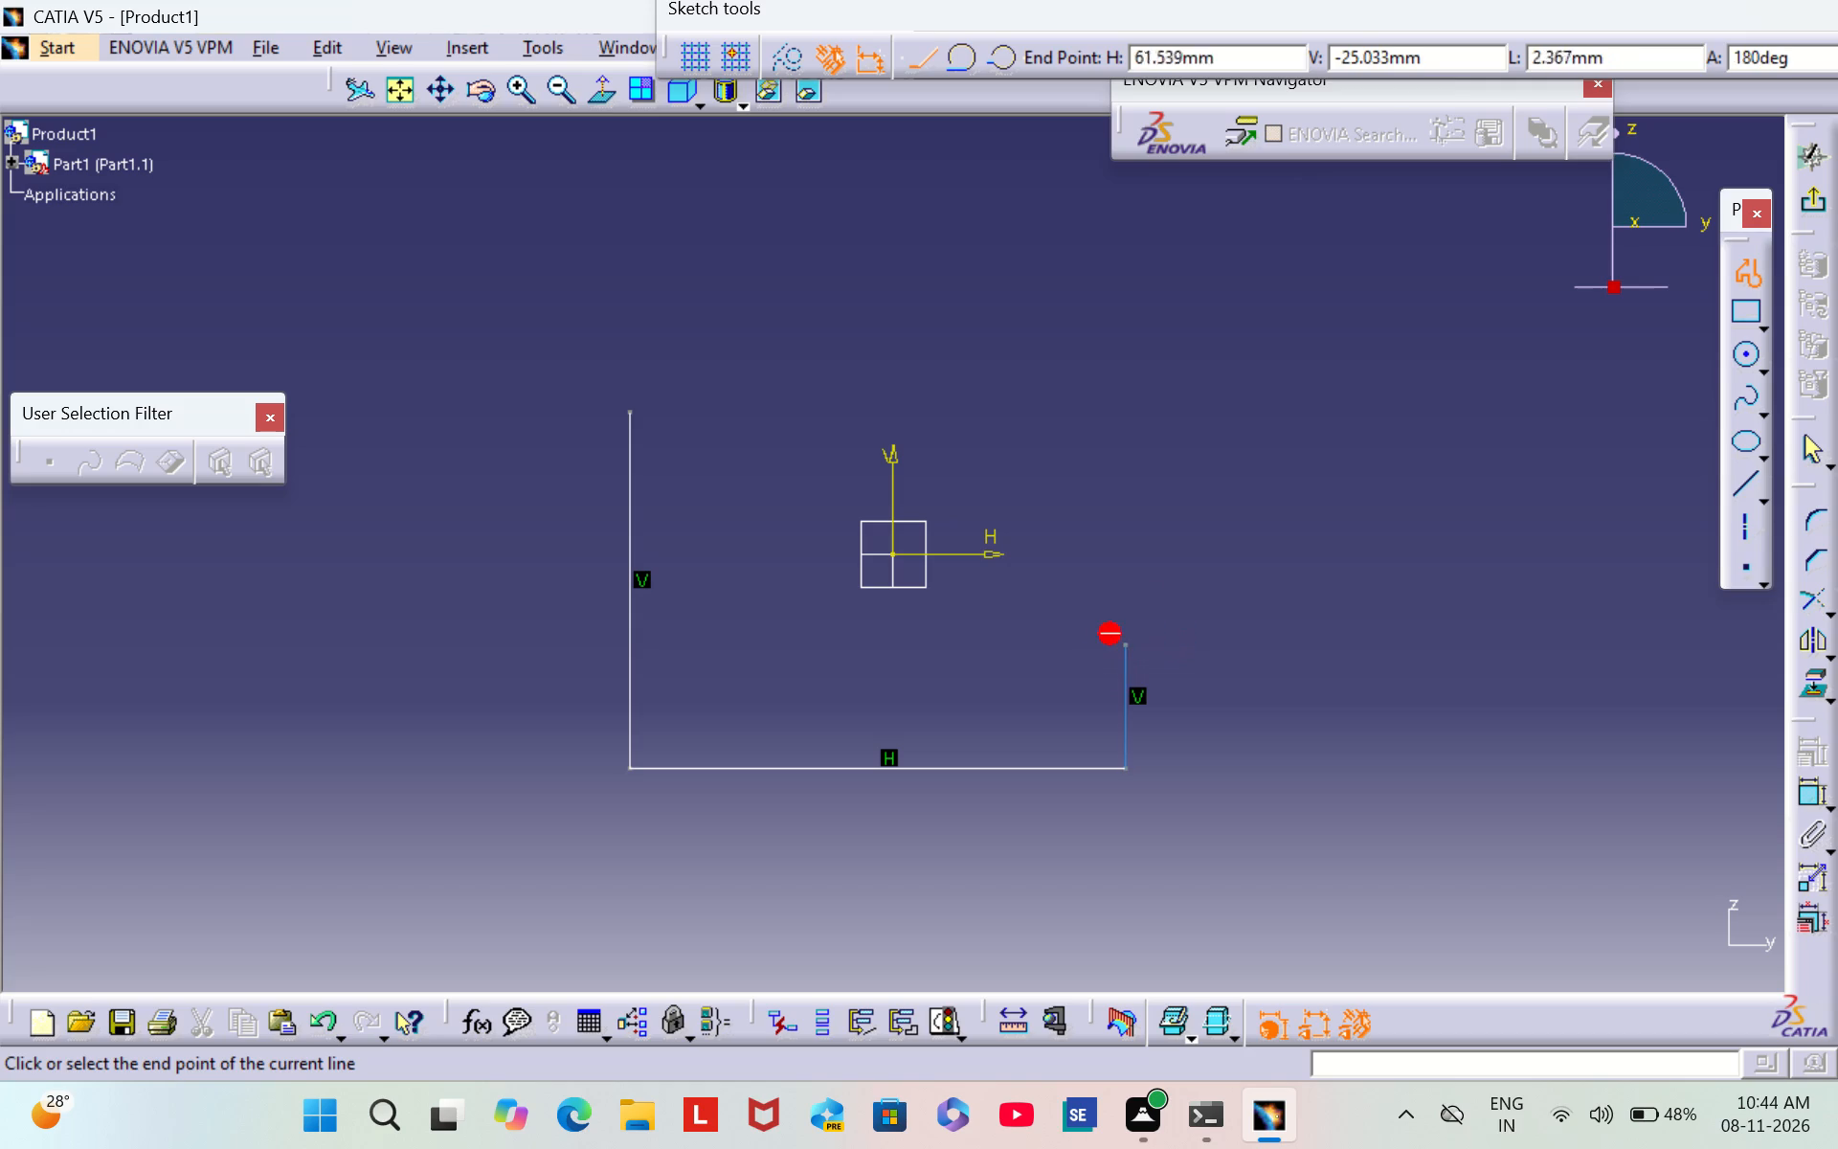
left_click(1012, 646)
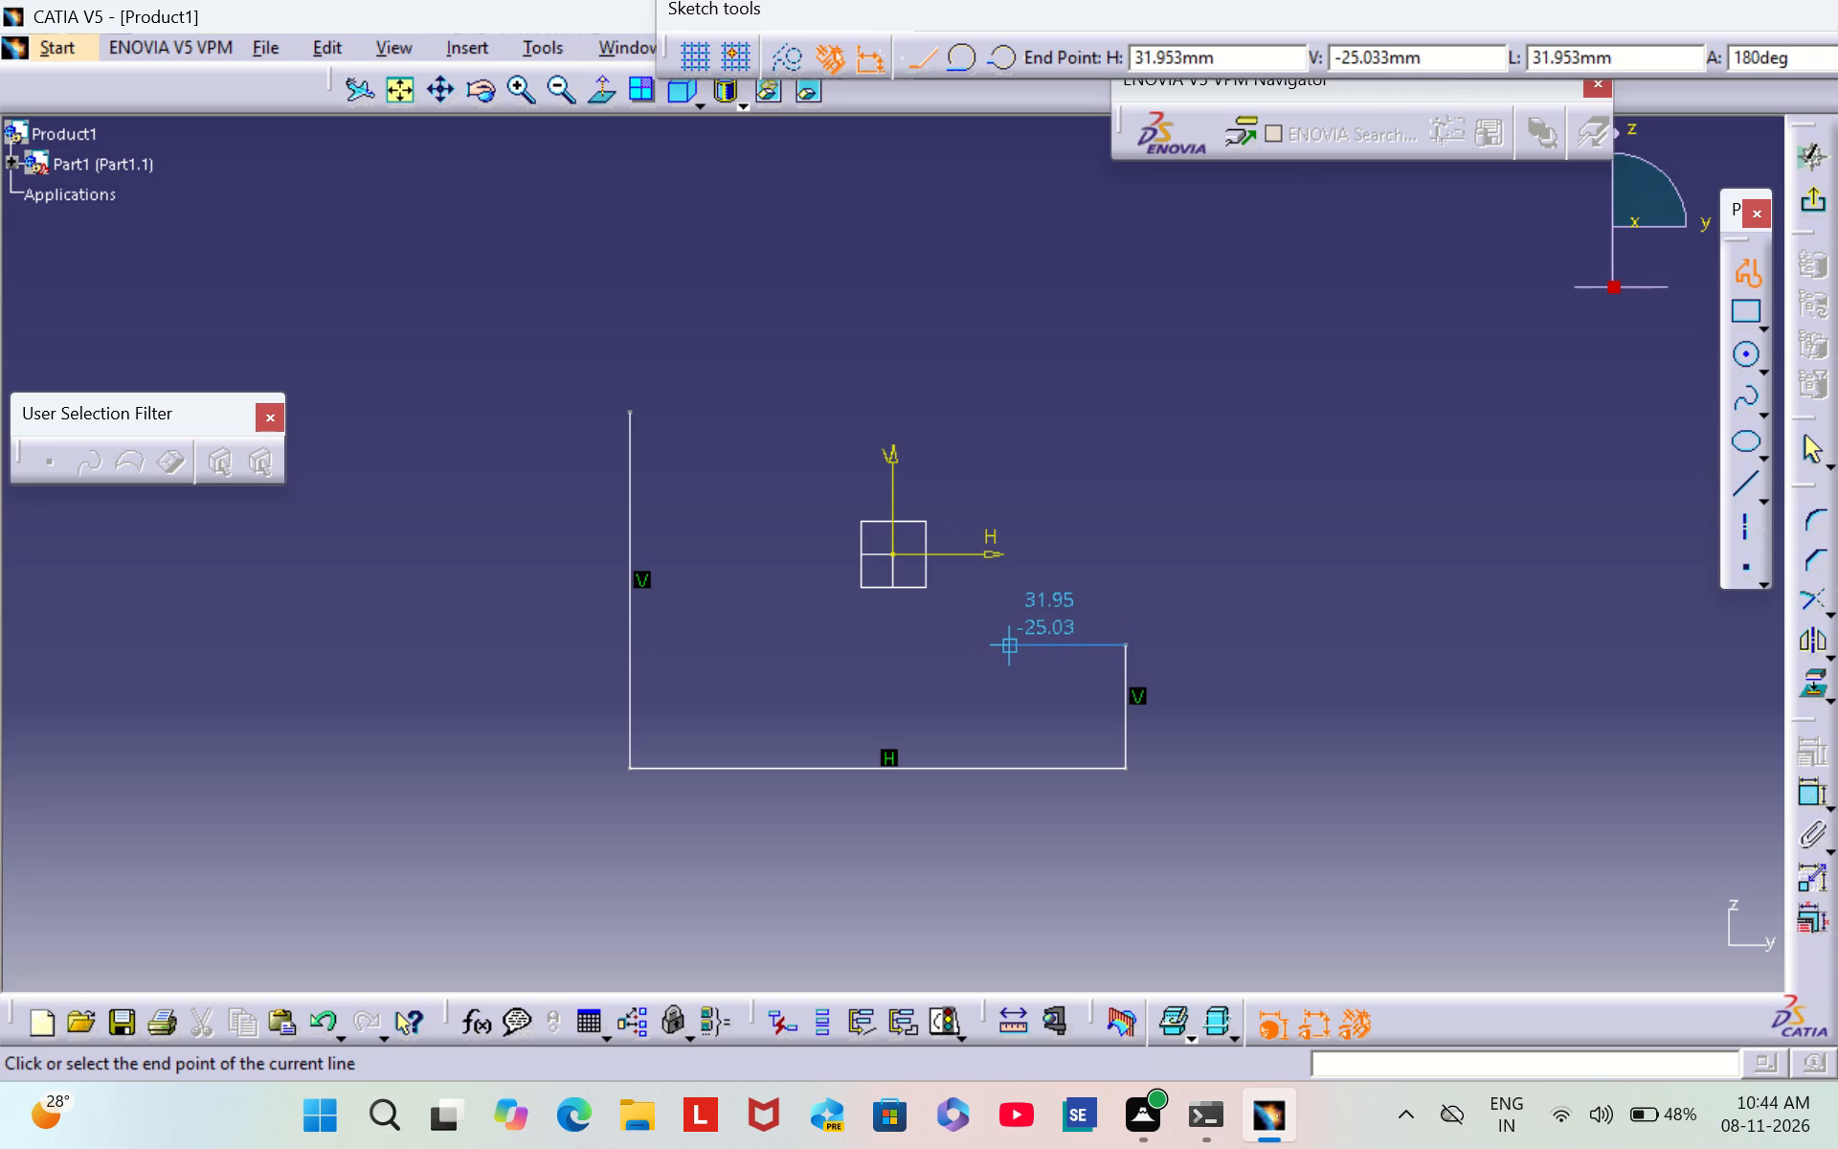
left_click(1005, 522)
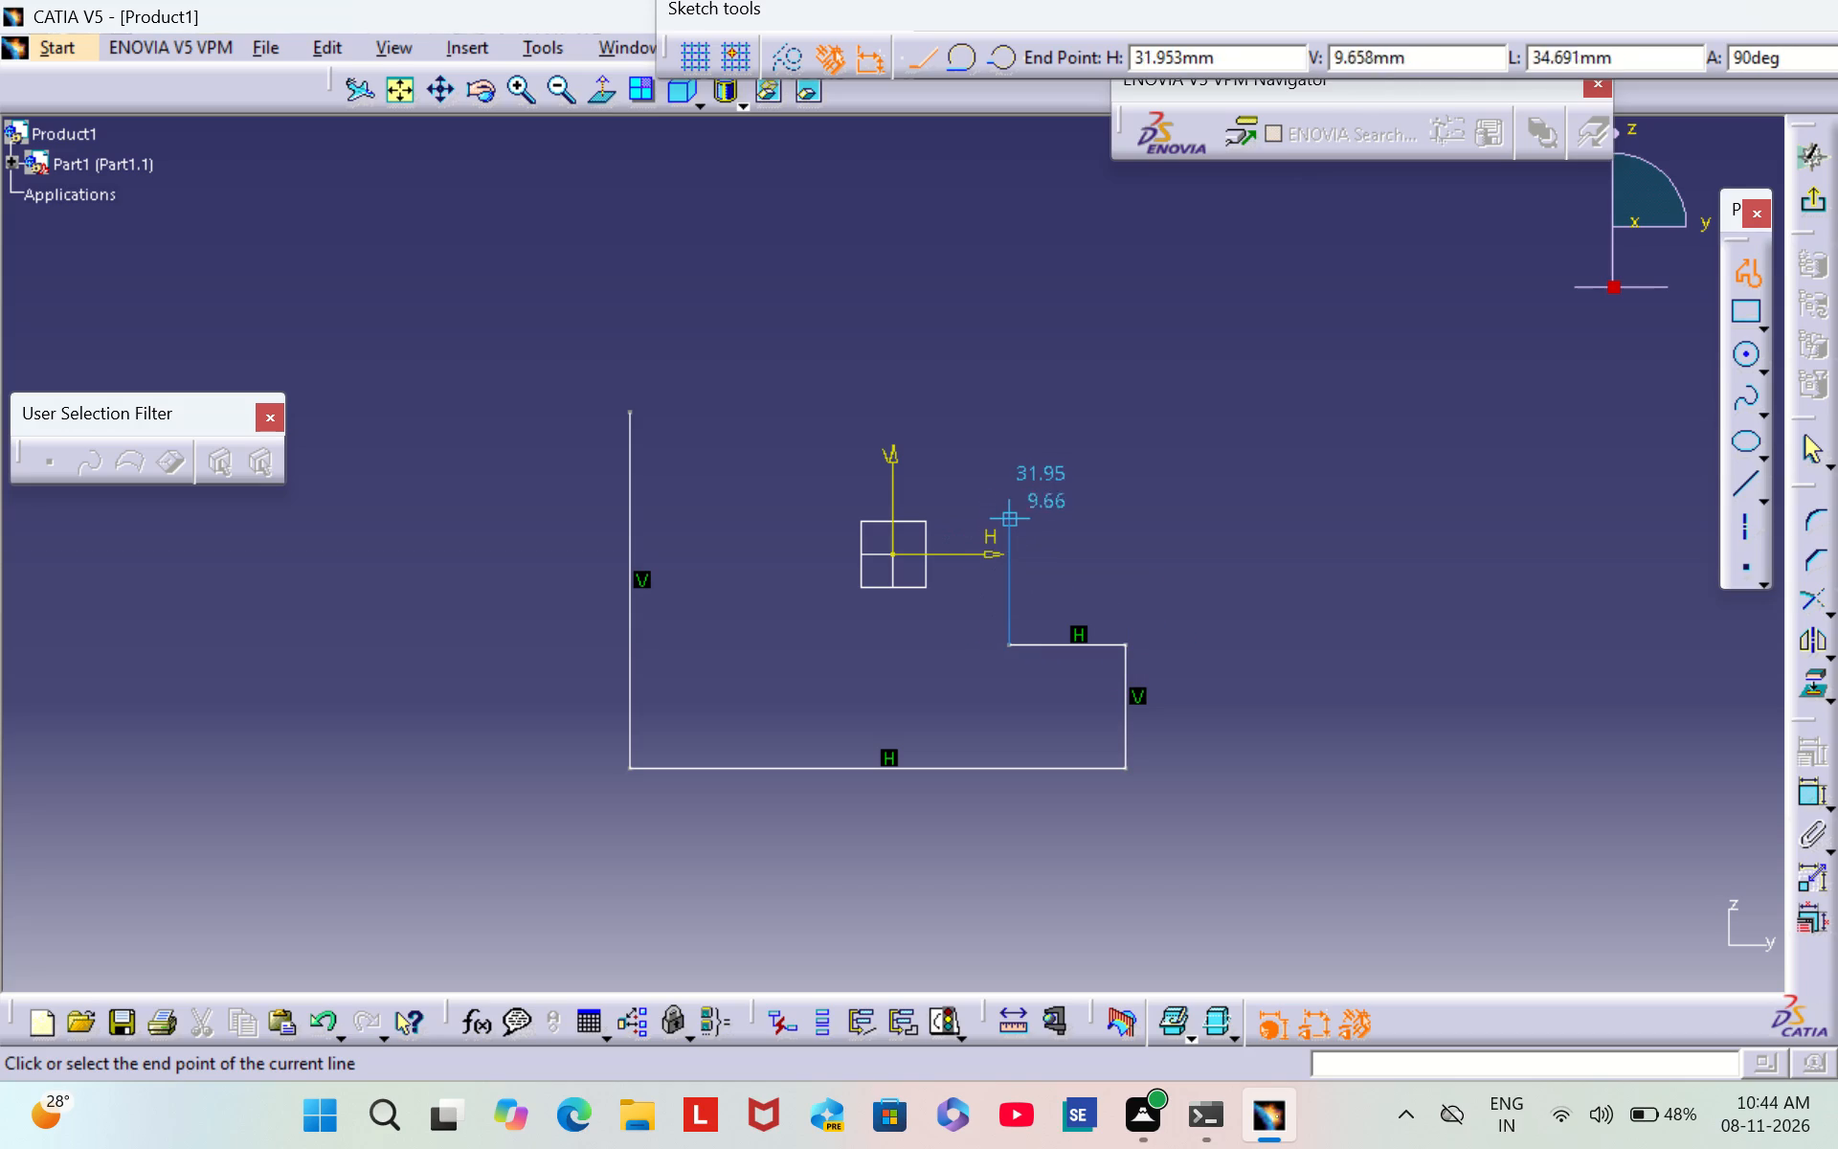
left_click(835, 524)
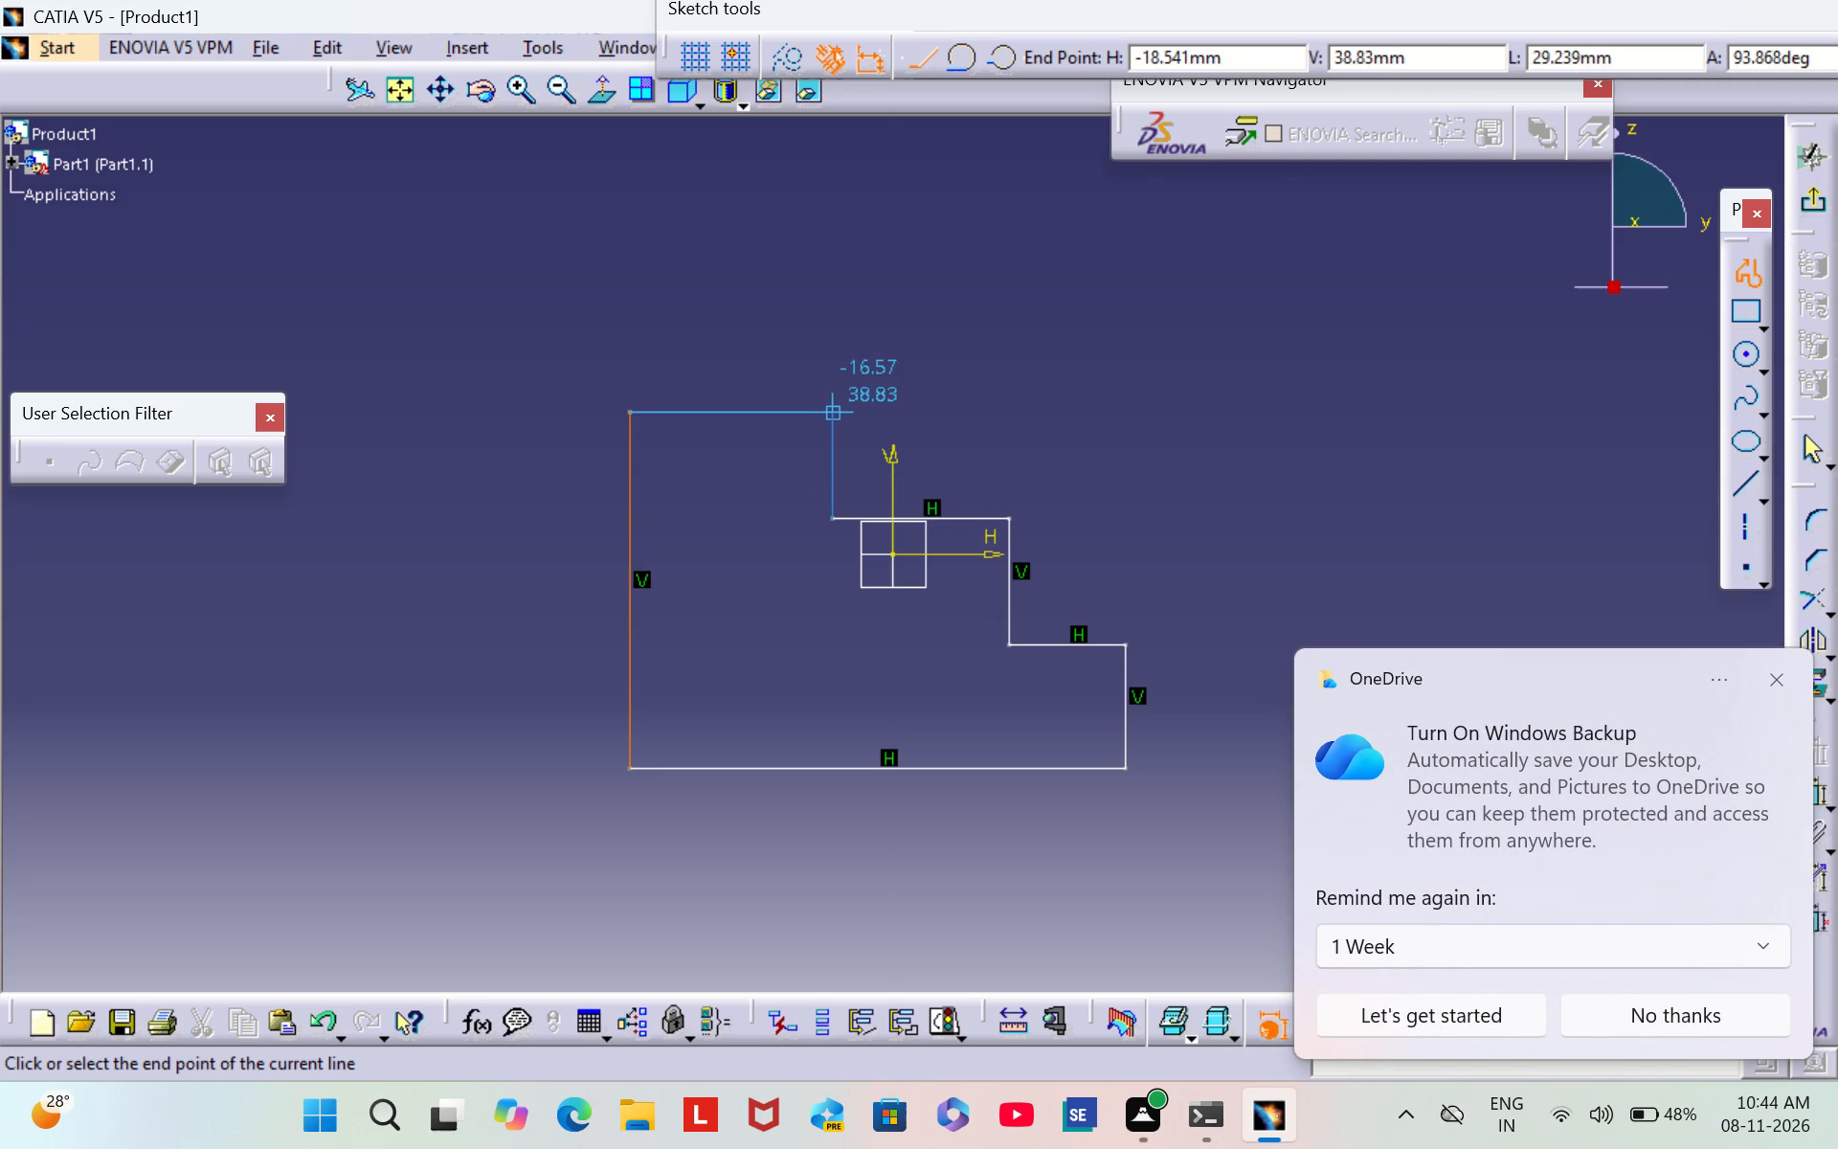
left_click(830, 417)
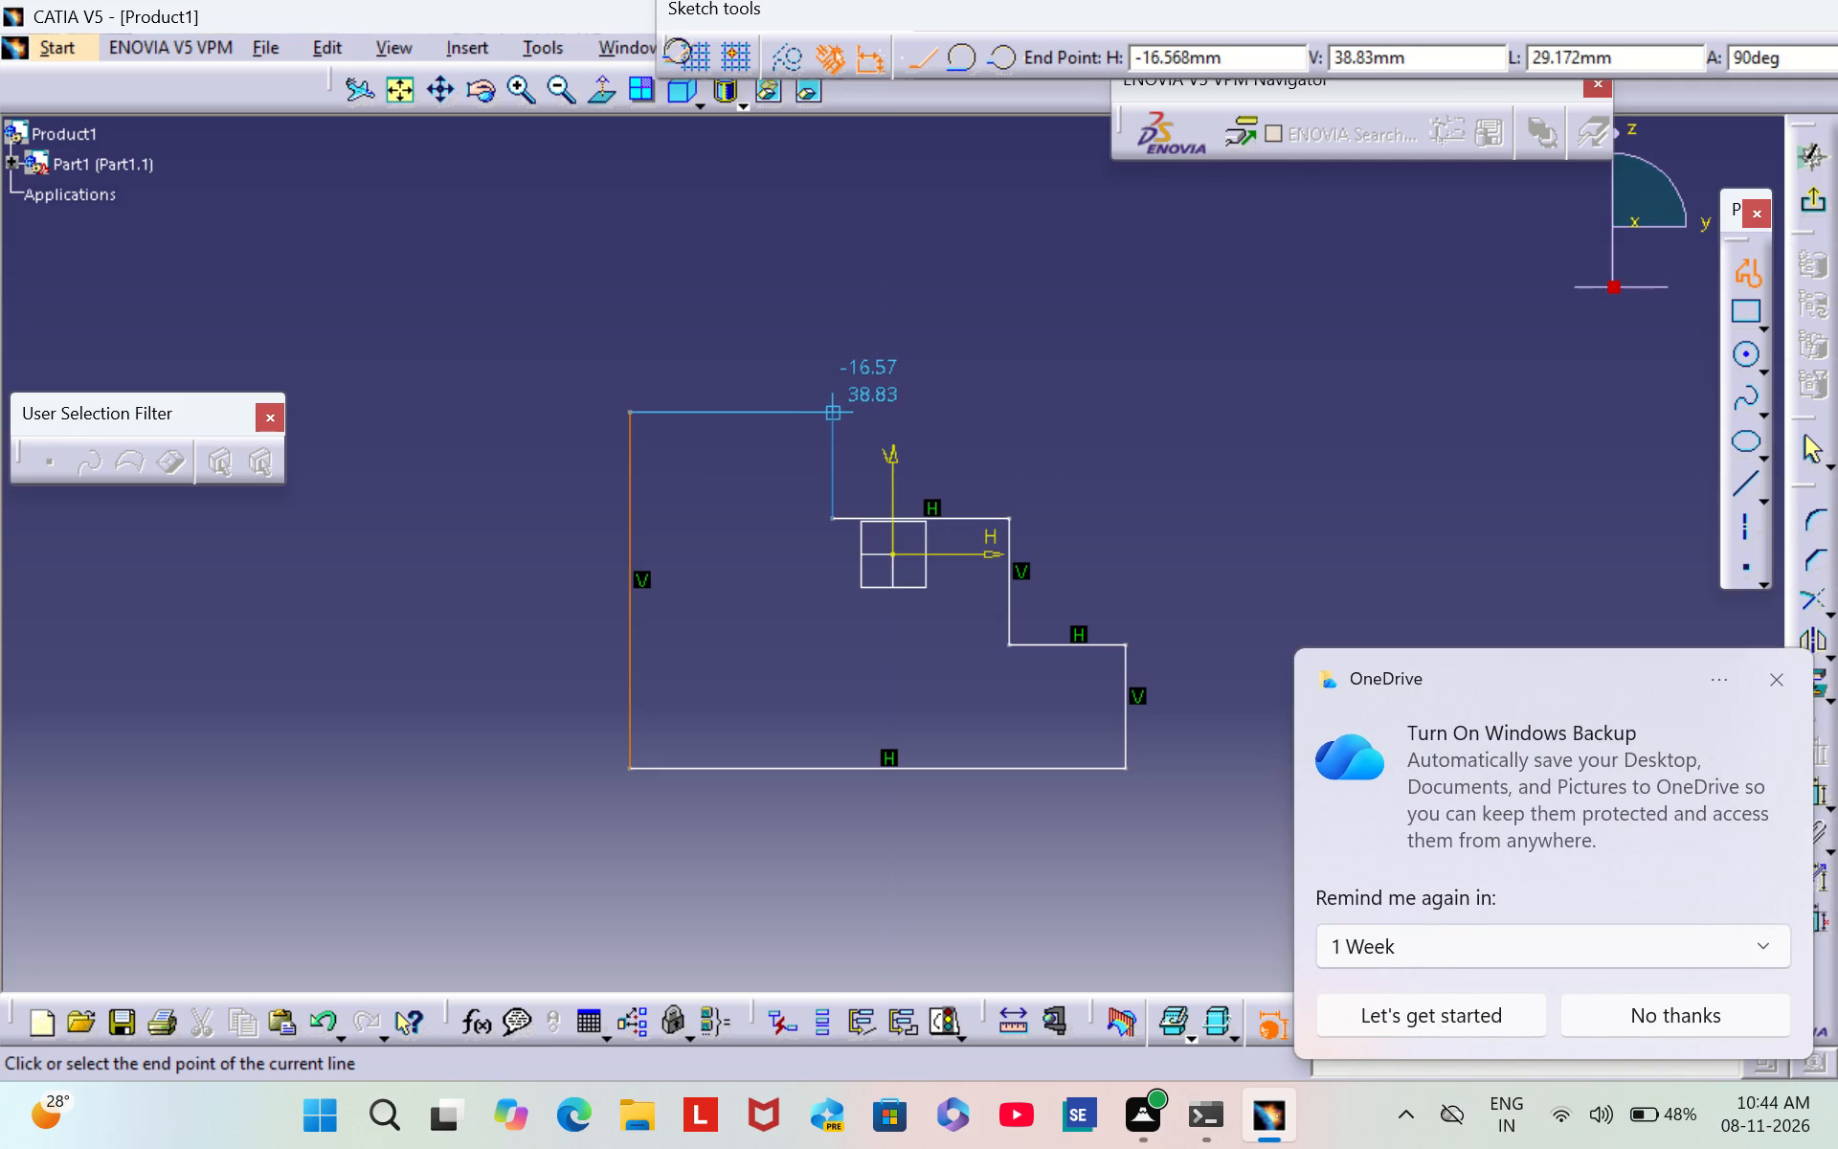
left_click(627, 416)
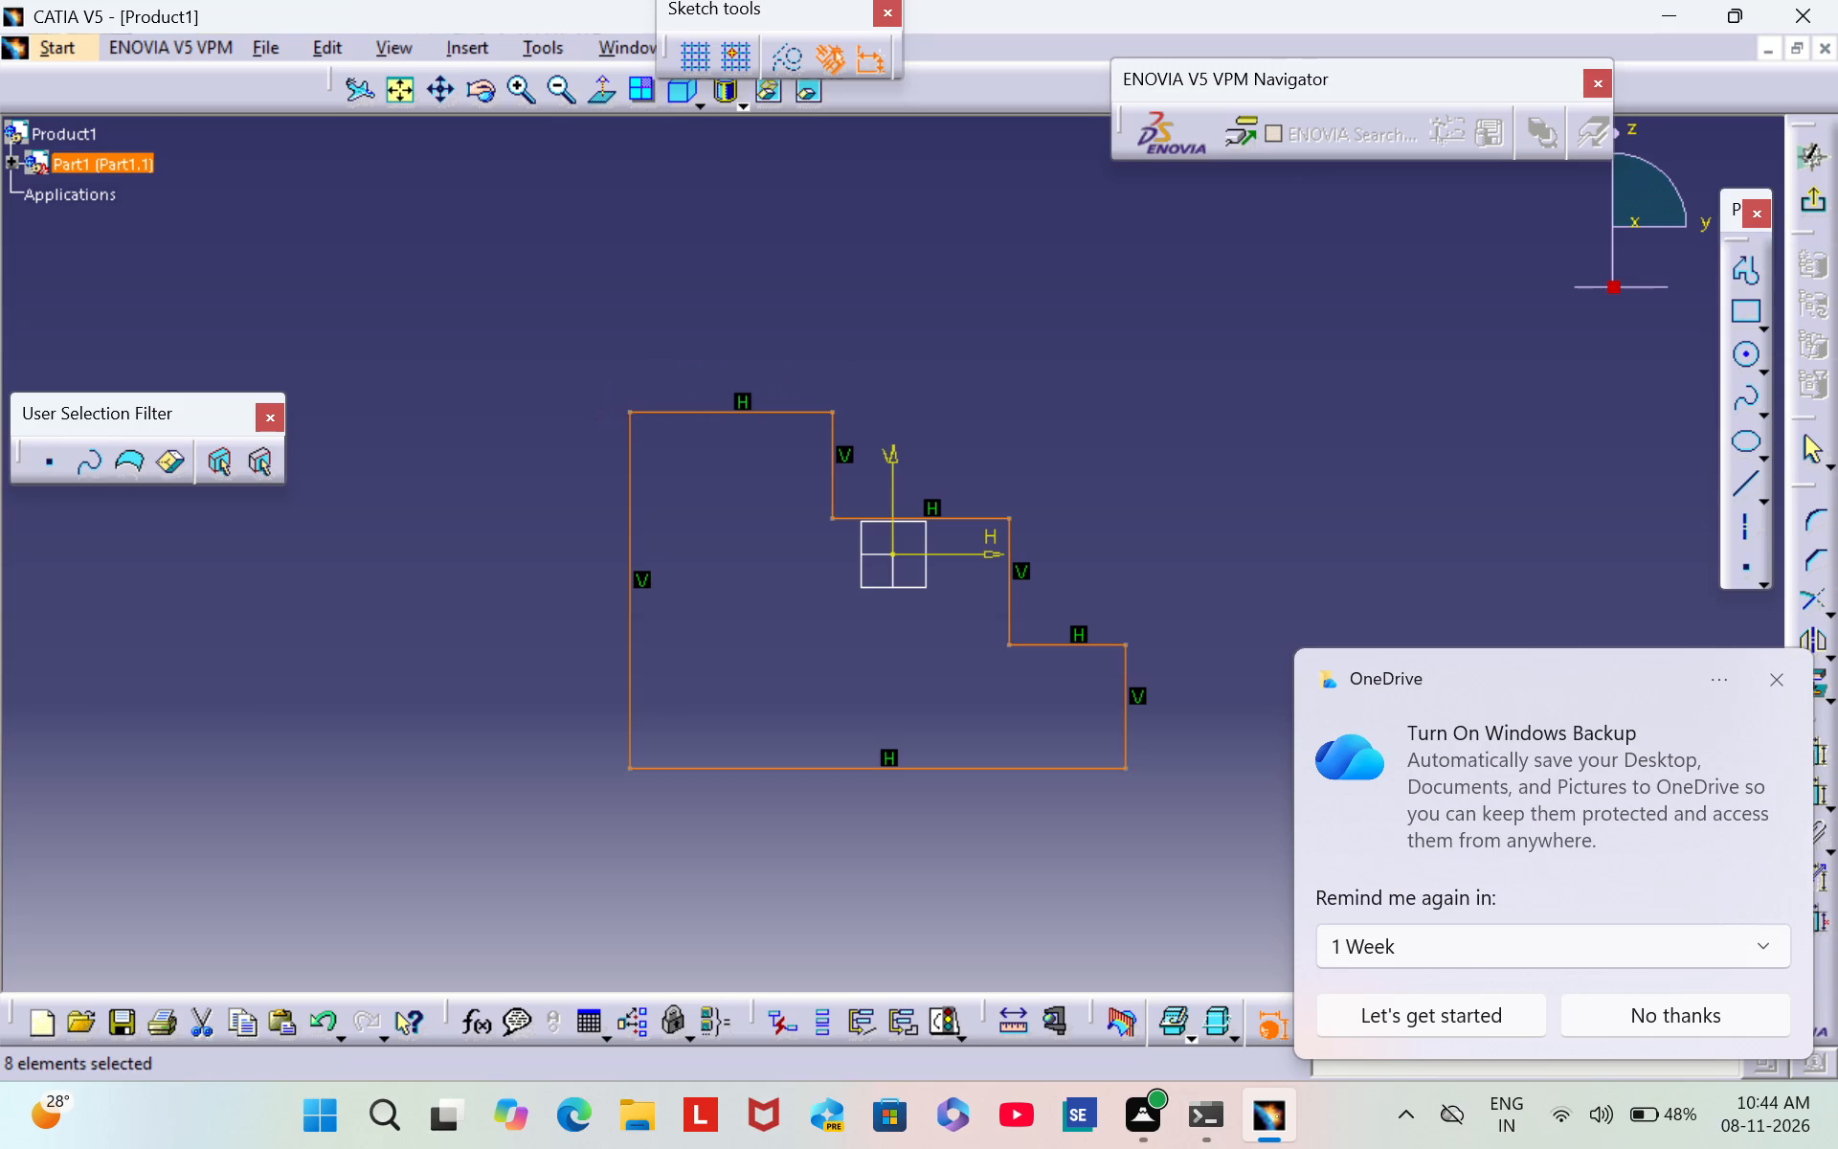
left_click(524, 506)
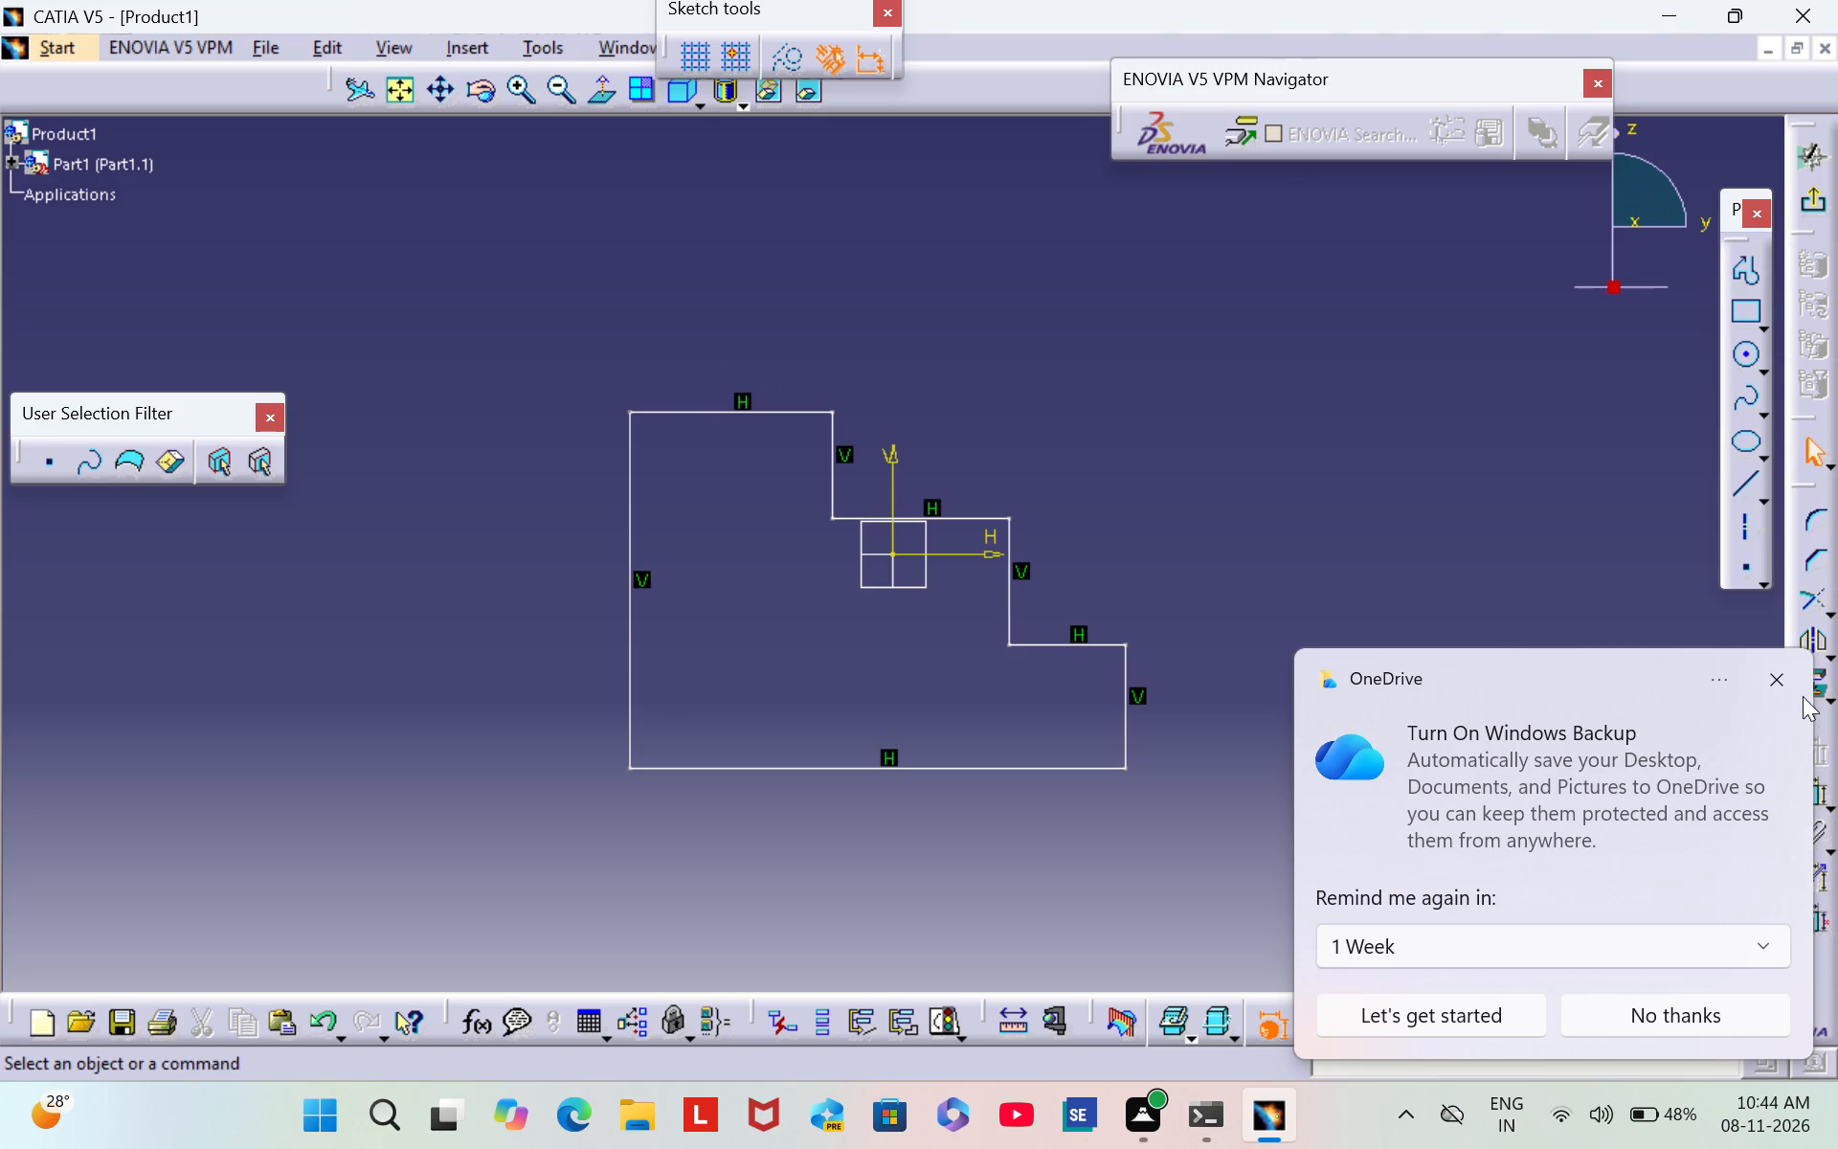
Dismiss the OneDrive backup notification.
left_click(1771, 677)
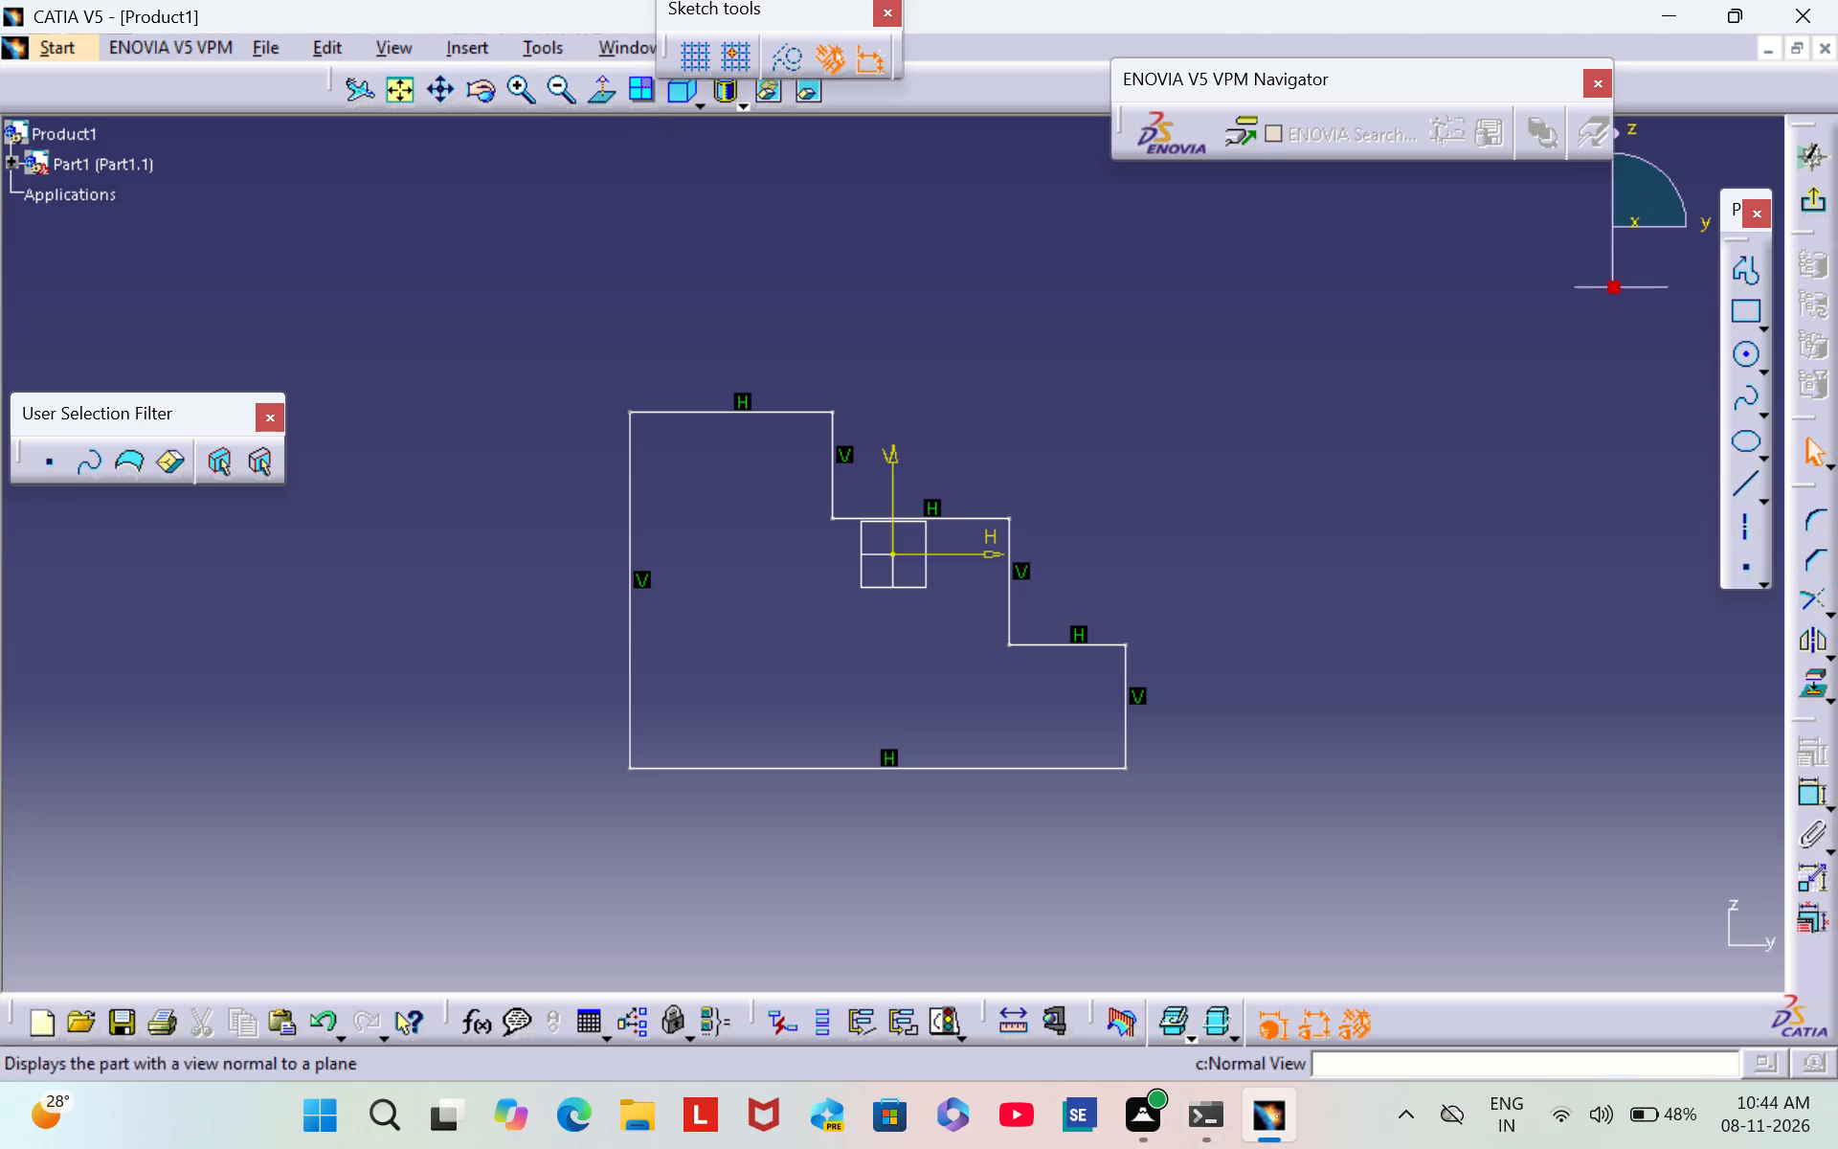
Constrain the length of the staircase profile's bottom edge to 150 mm, placing the dimension below it.
left_click(1807, 793)
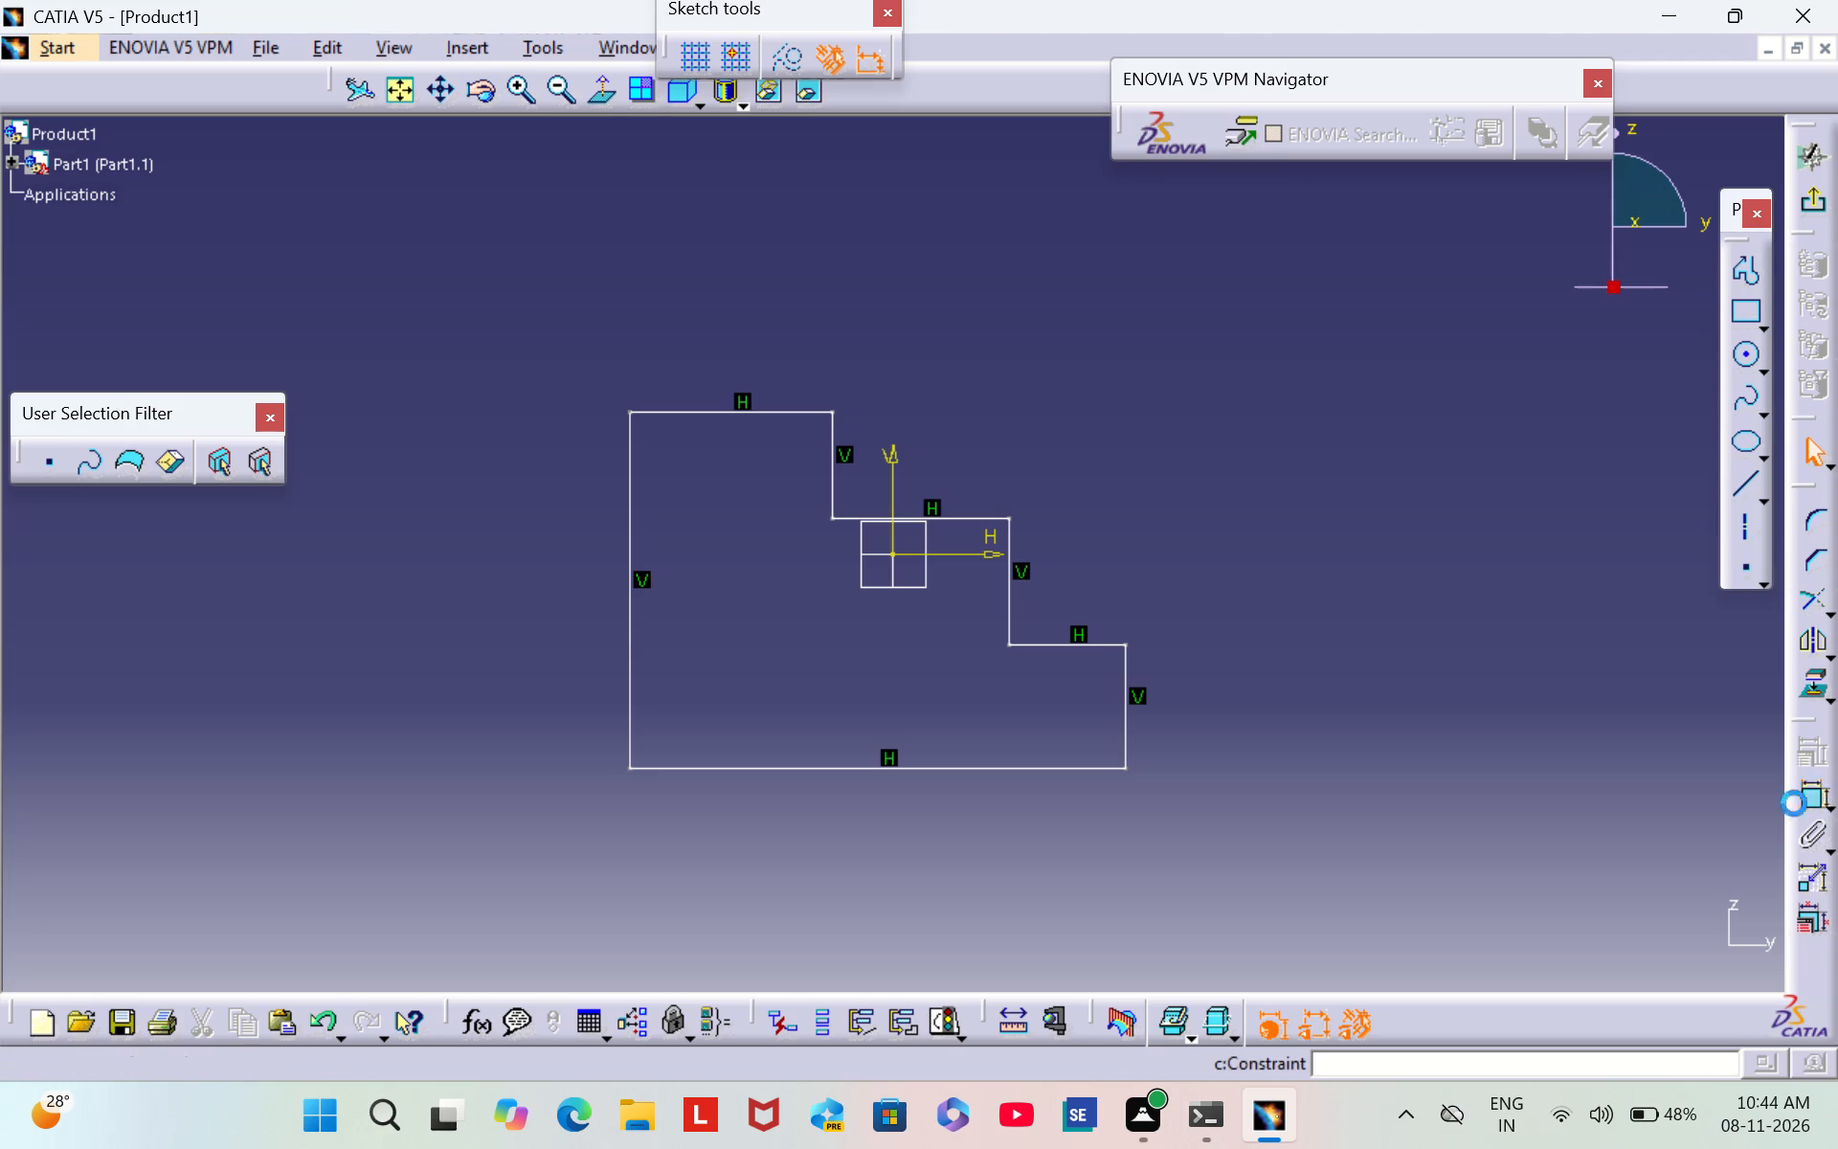
left_click(852, 763)
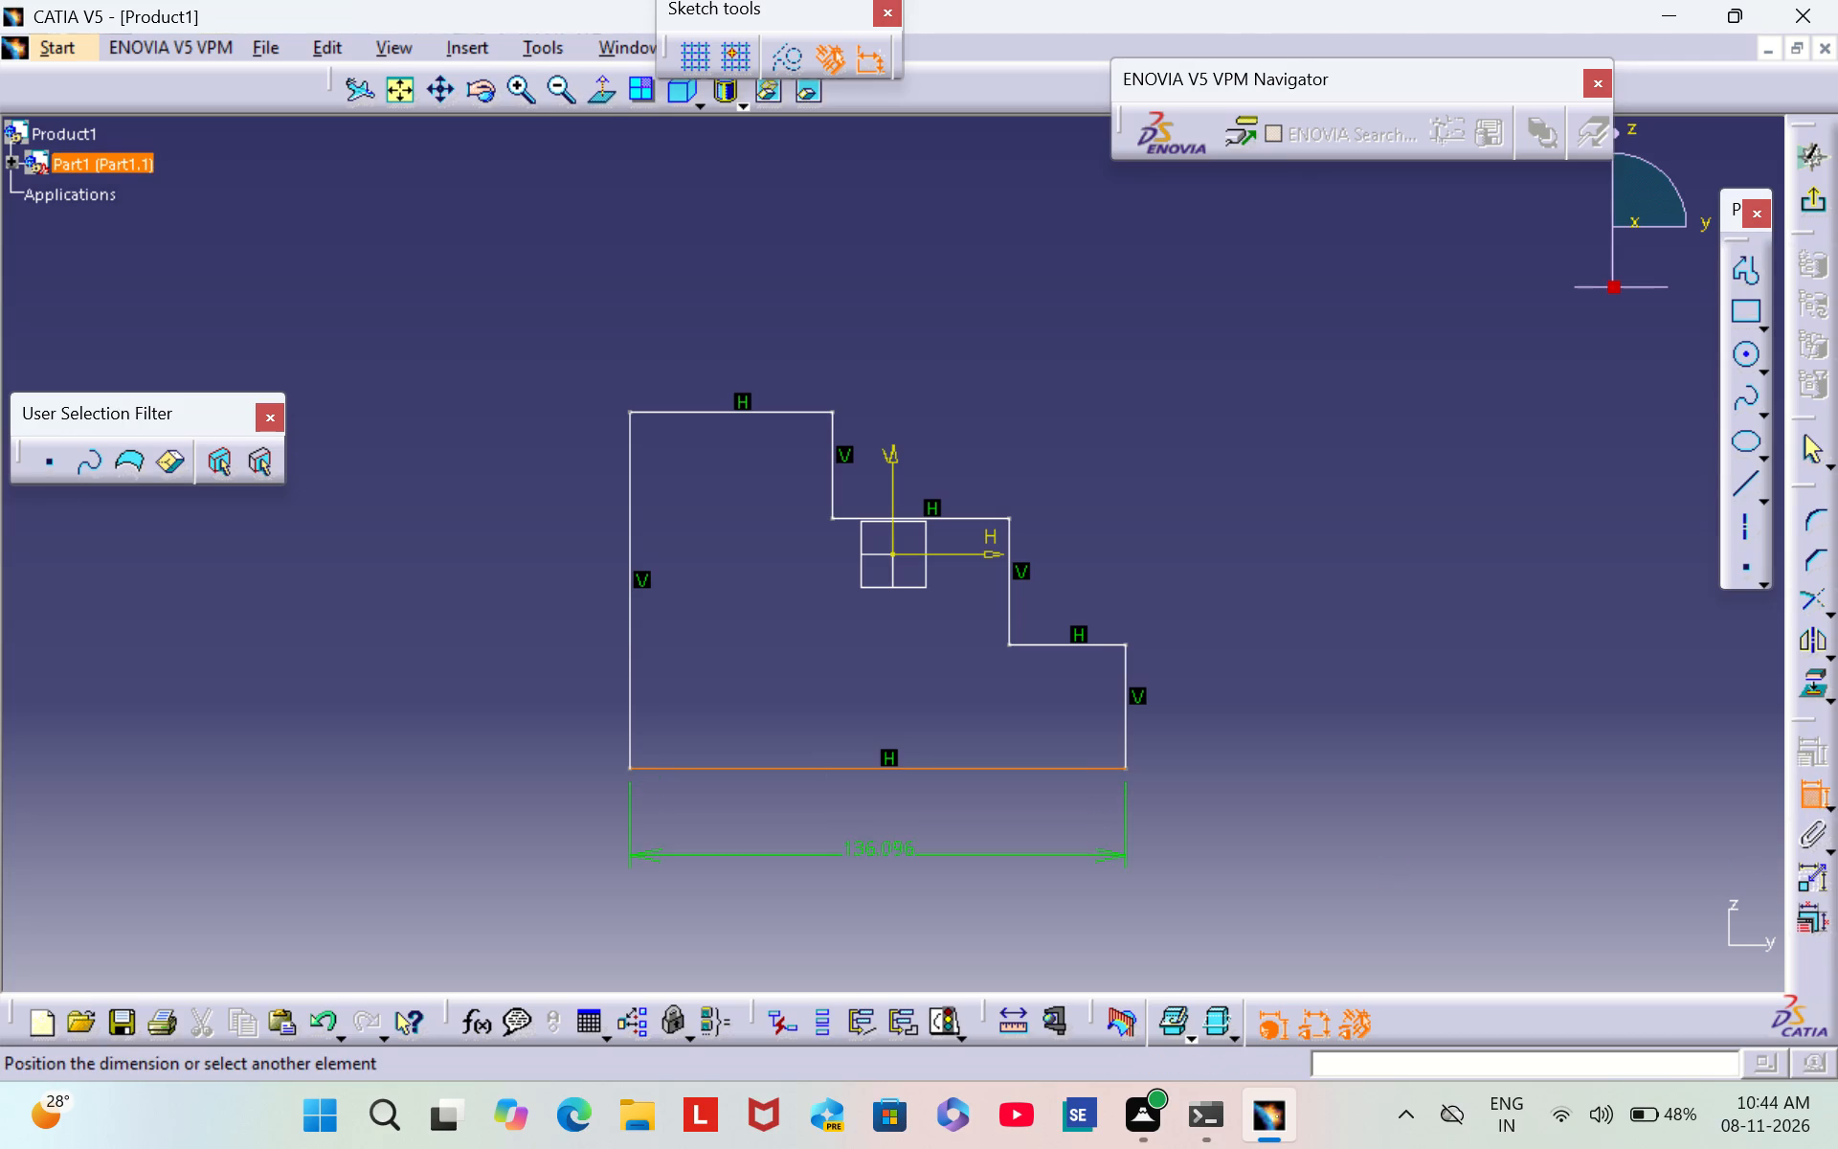
left_click(881, 857)
double_click(888, 845)
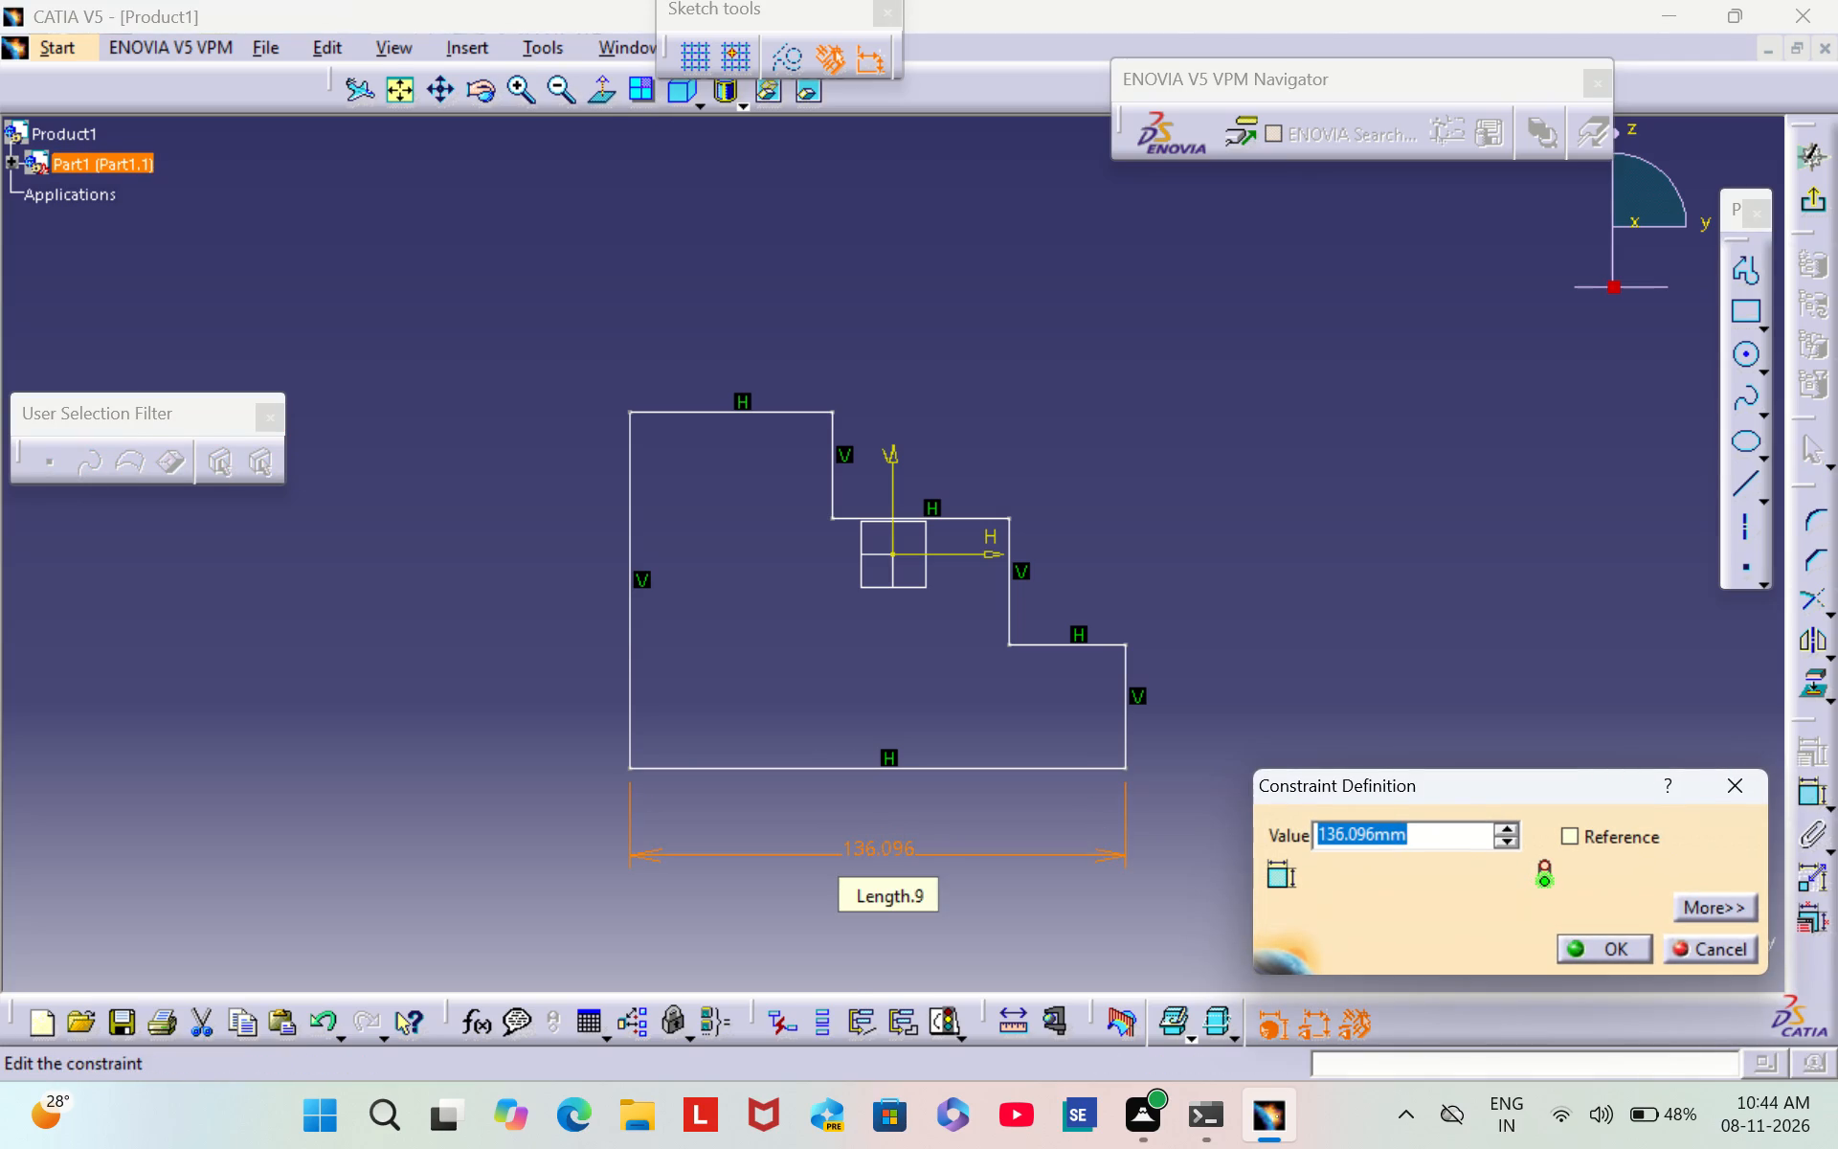
key("BackSpace")
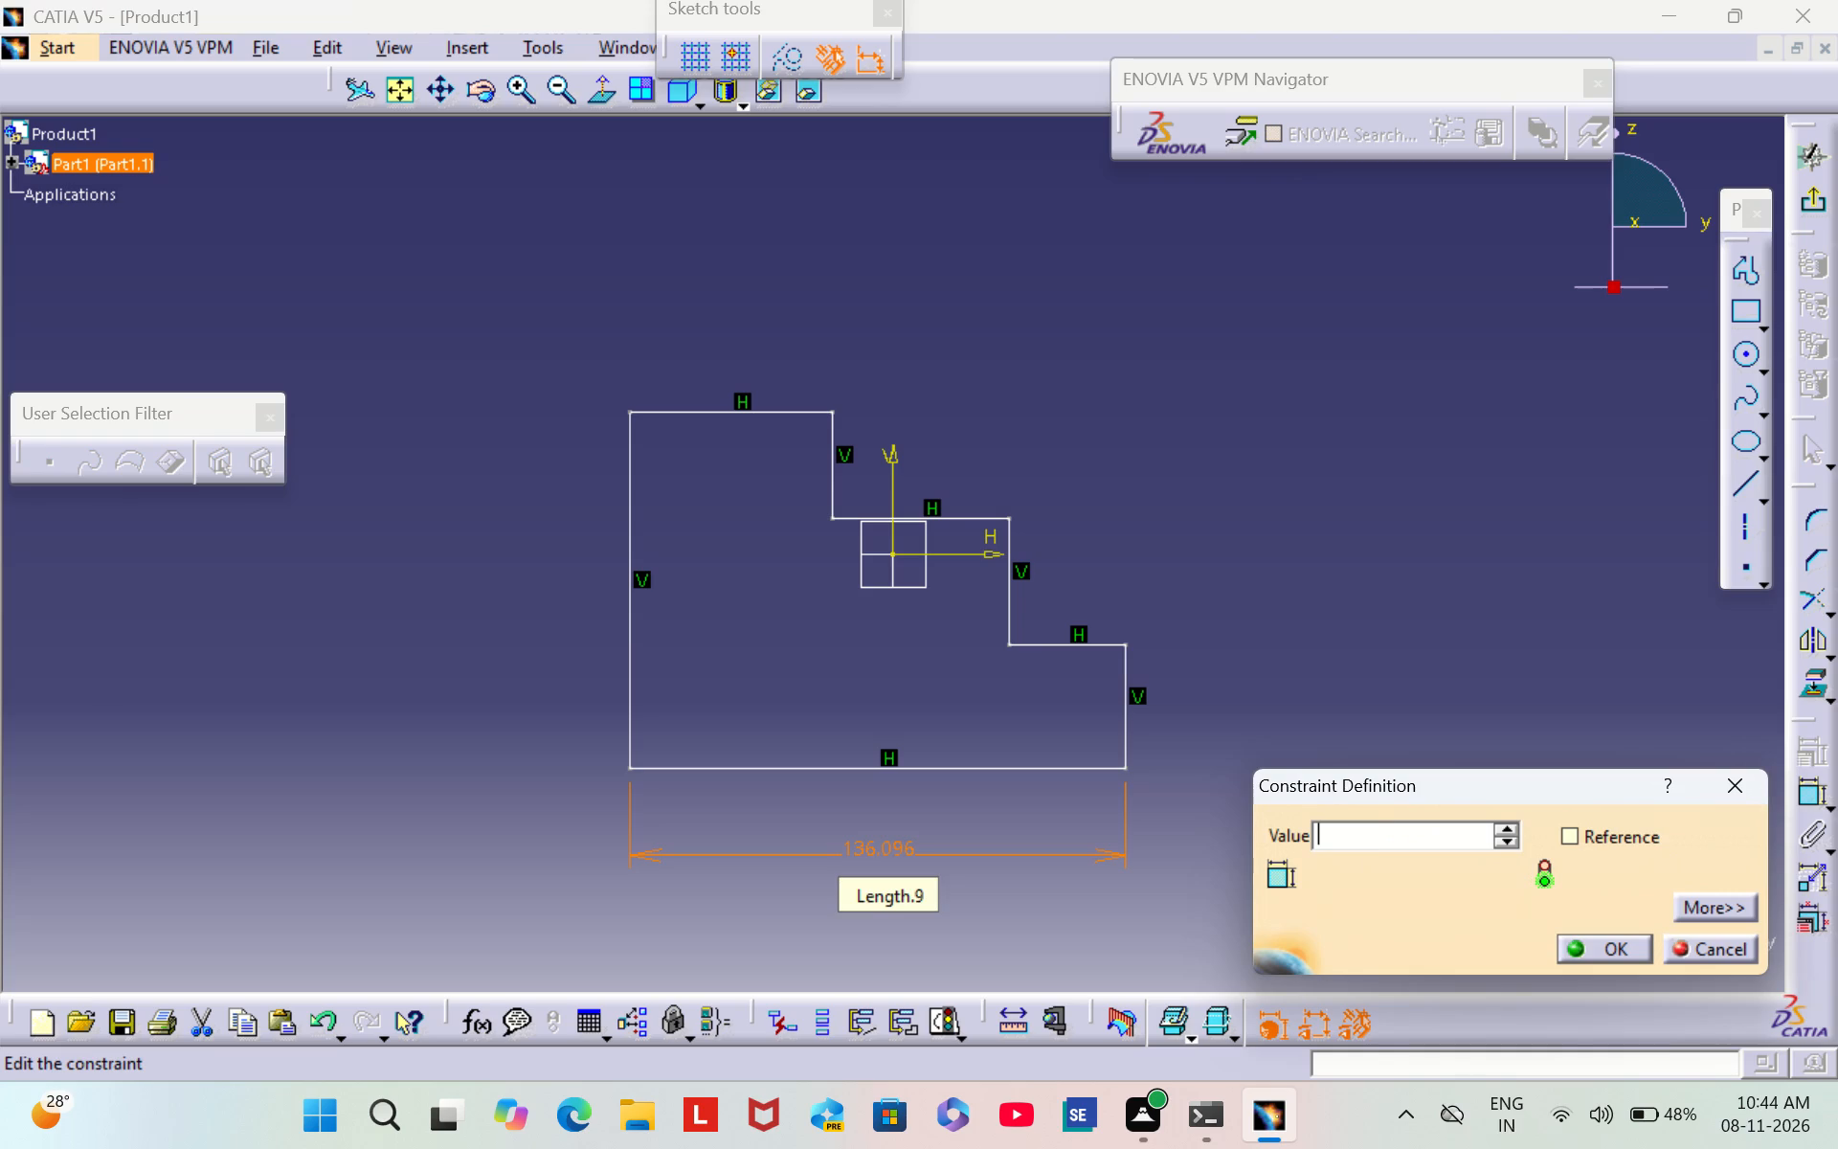
type("150")
key("Return")
left_click(1463, 267)
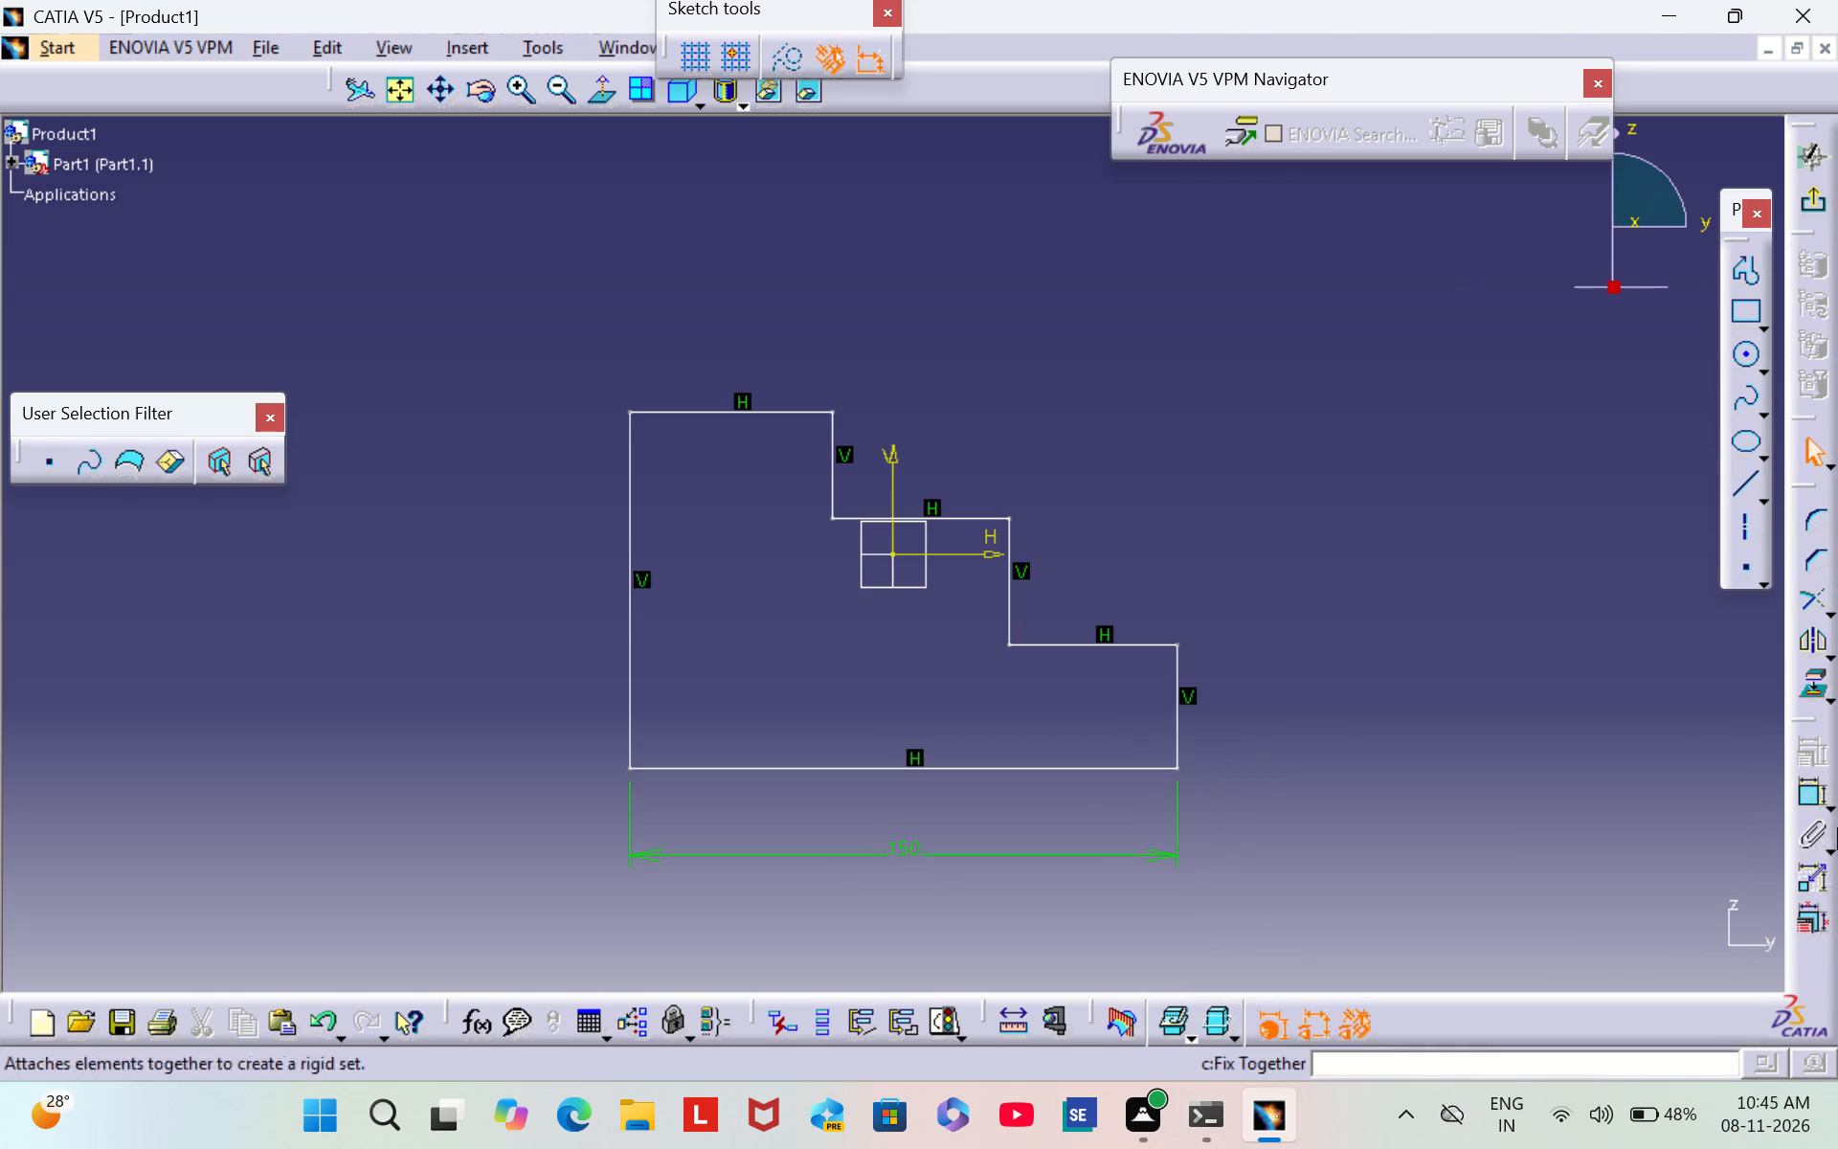
Constrain the height of the profile's tall vertical edge to 150 mm, placing the dimension outside the profile.
left_click(1813, 793)
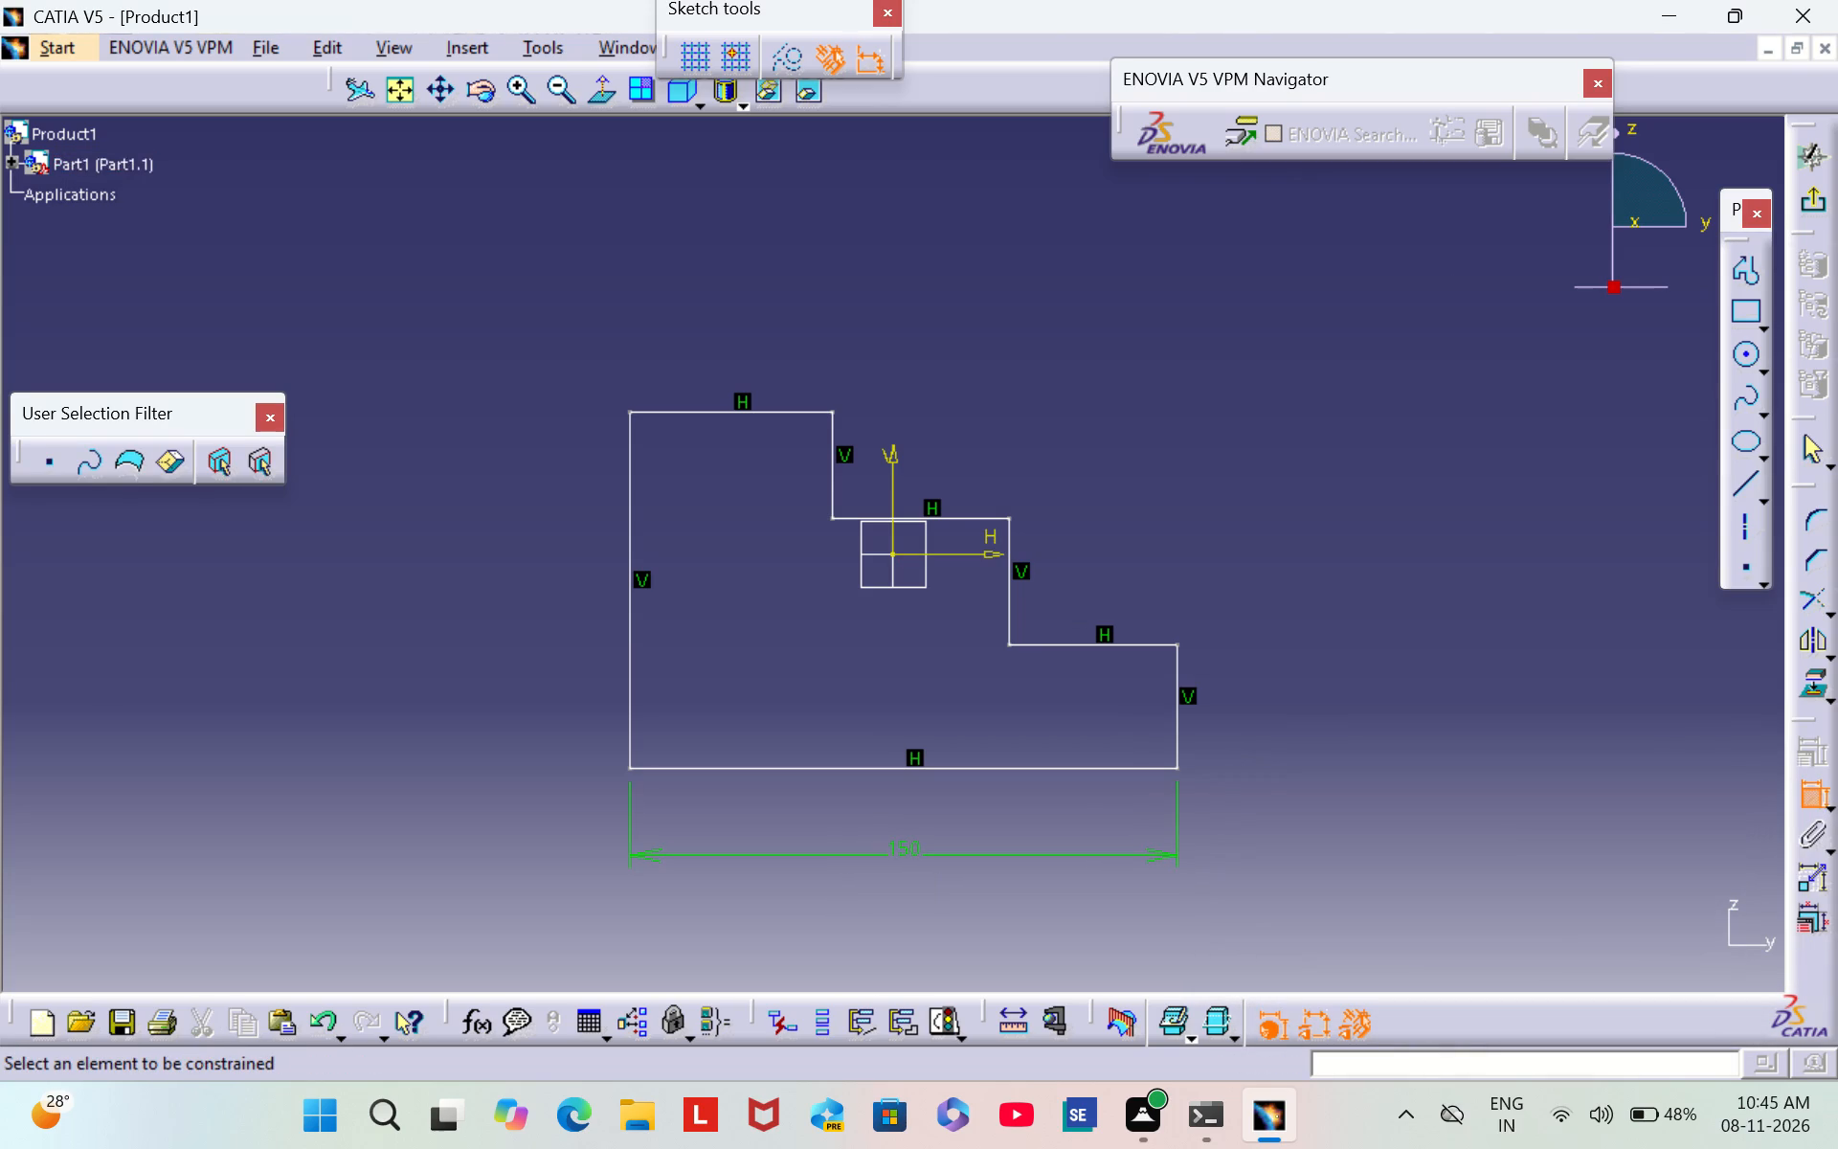
left_click(631, 620)
left_click(553, 608)
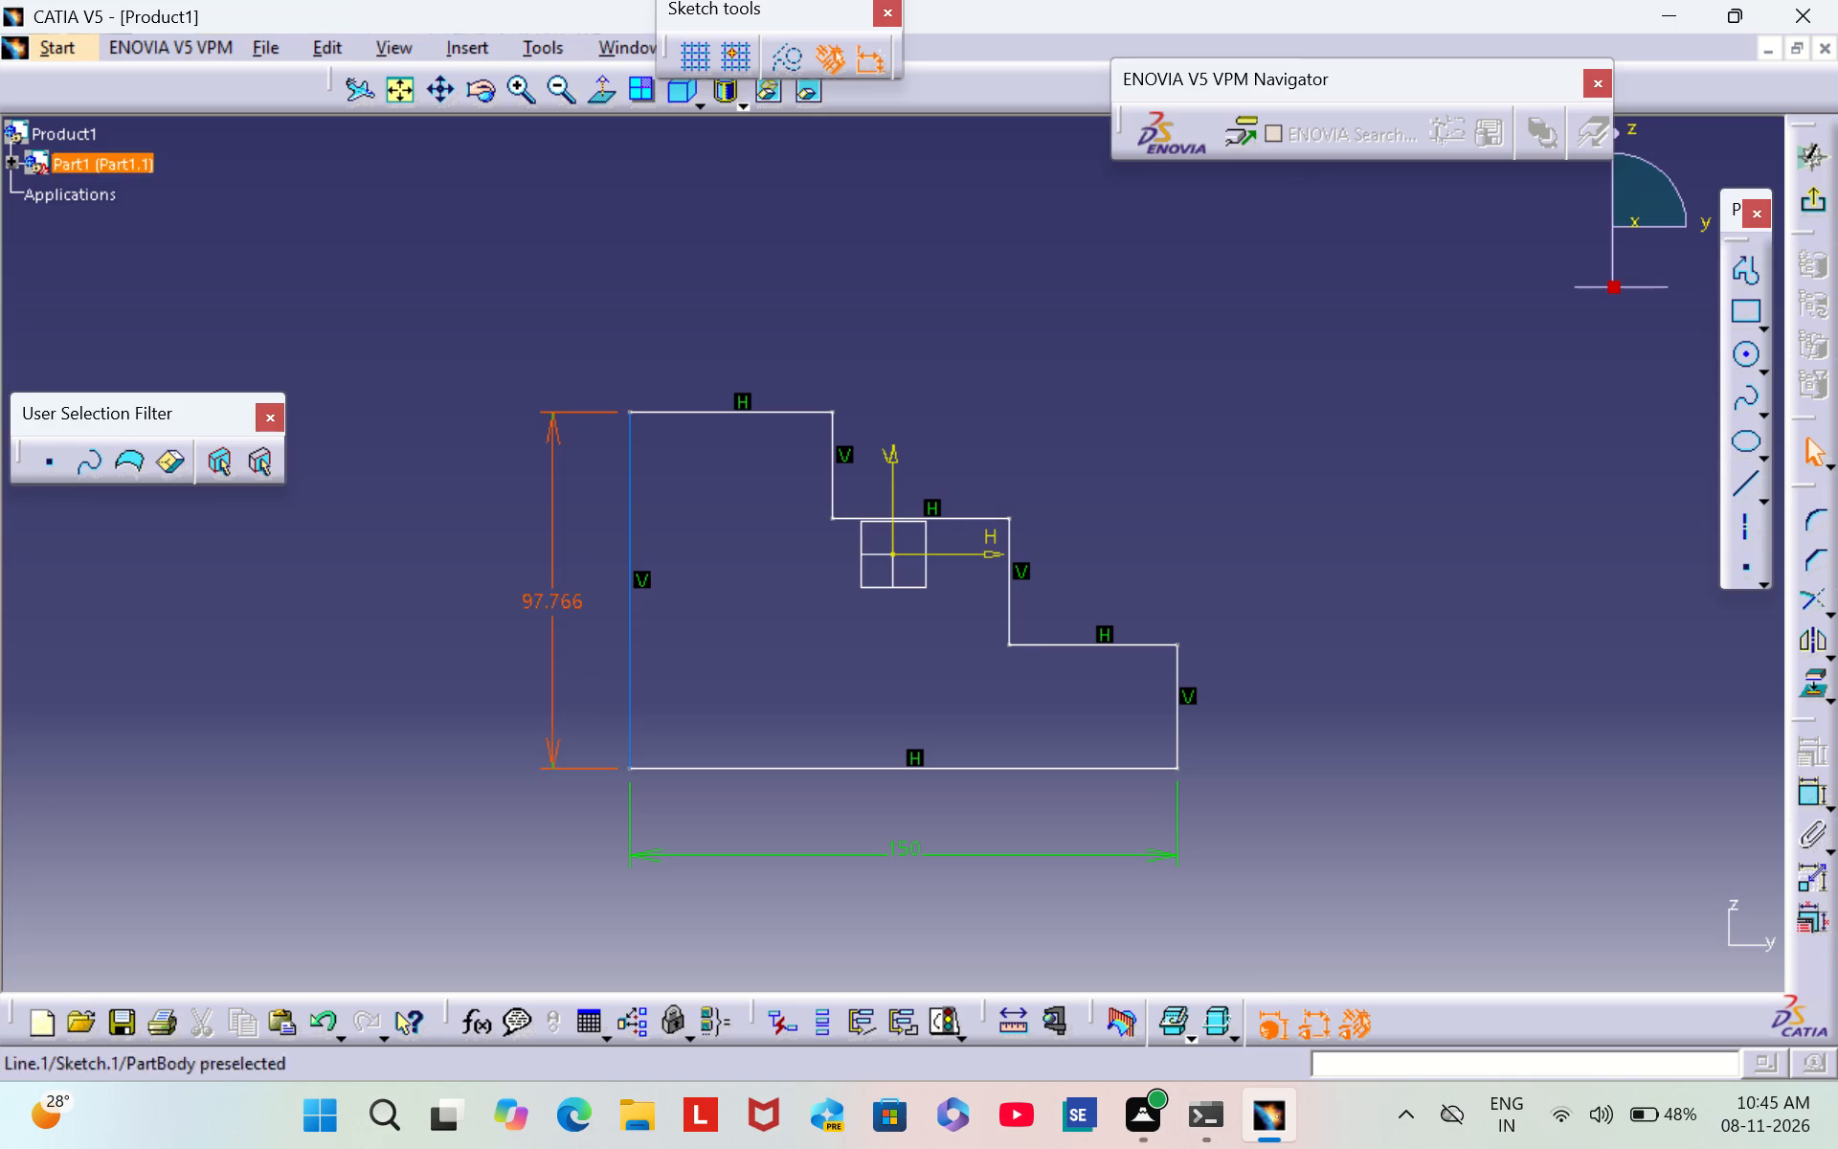
double_click(556, 602)
key("BackSpace")
type("150")
key("Return")
Constrain the lowest step's vertical edge to 50 mm, placing the dimension outside the profile.
middle_click_drag(1315, 790, 1240, 413)
scroll(1315, 790, "down", 1)
left_click(1273, 527)
middle_click_drag(1284, 390, 1373, 710)
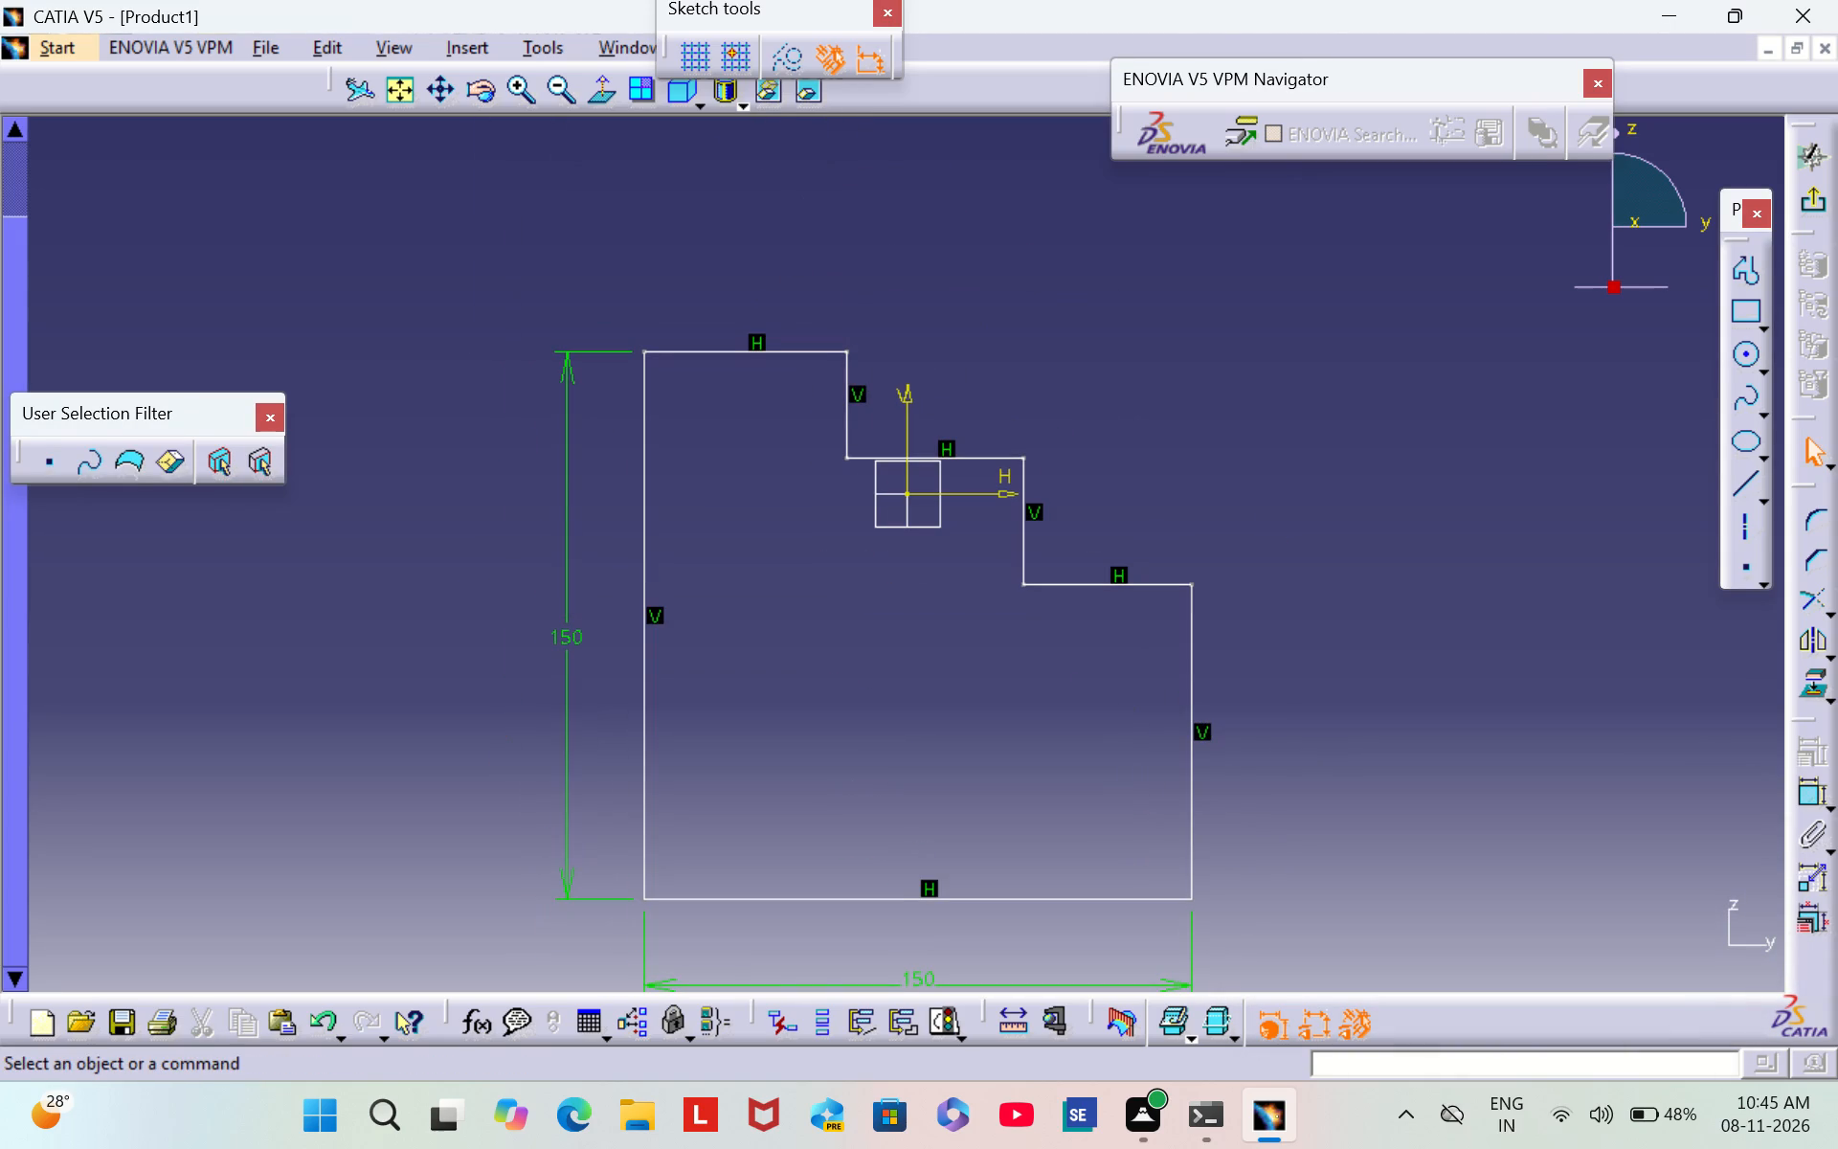
left_click(1193, 777)
left_click(1801, 803)
left_click(1368, 758)
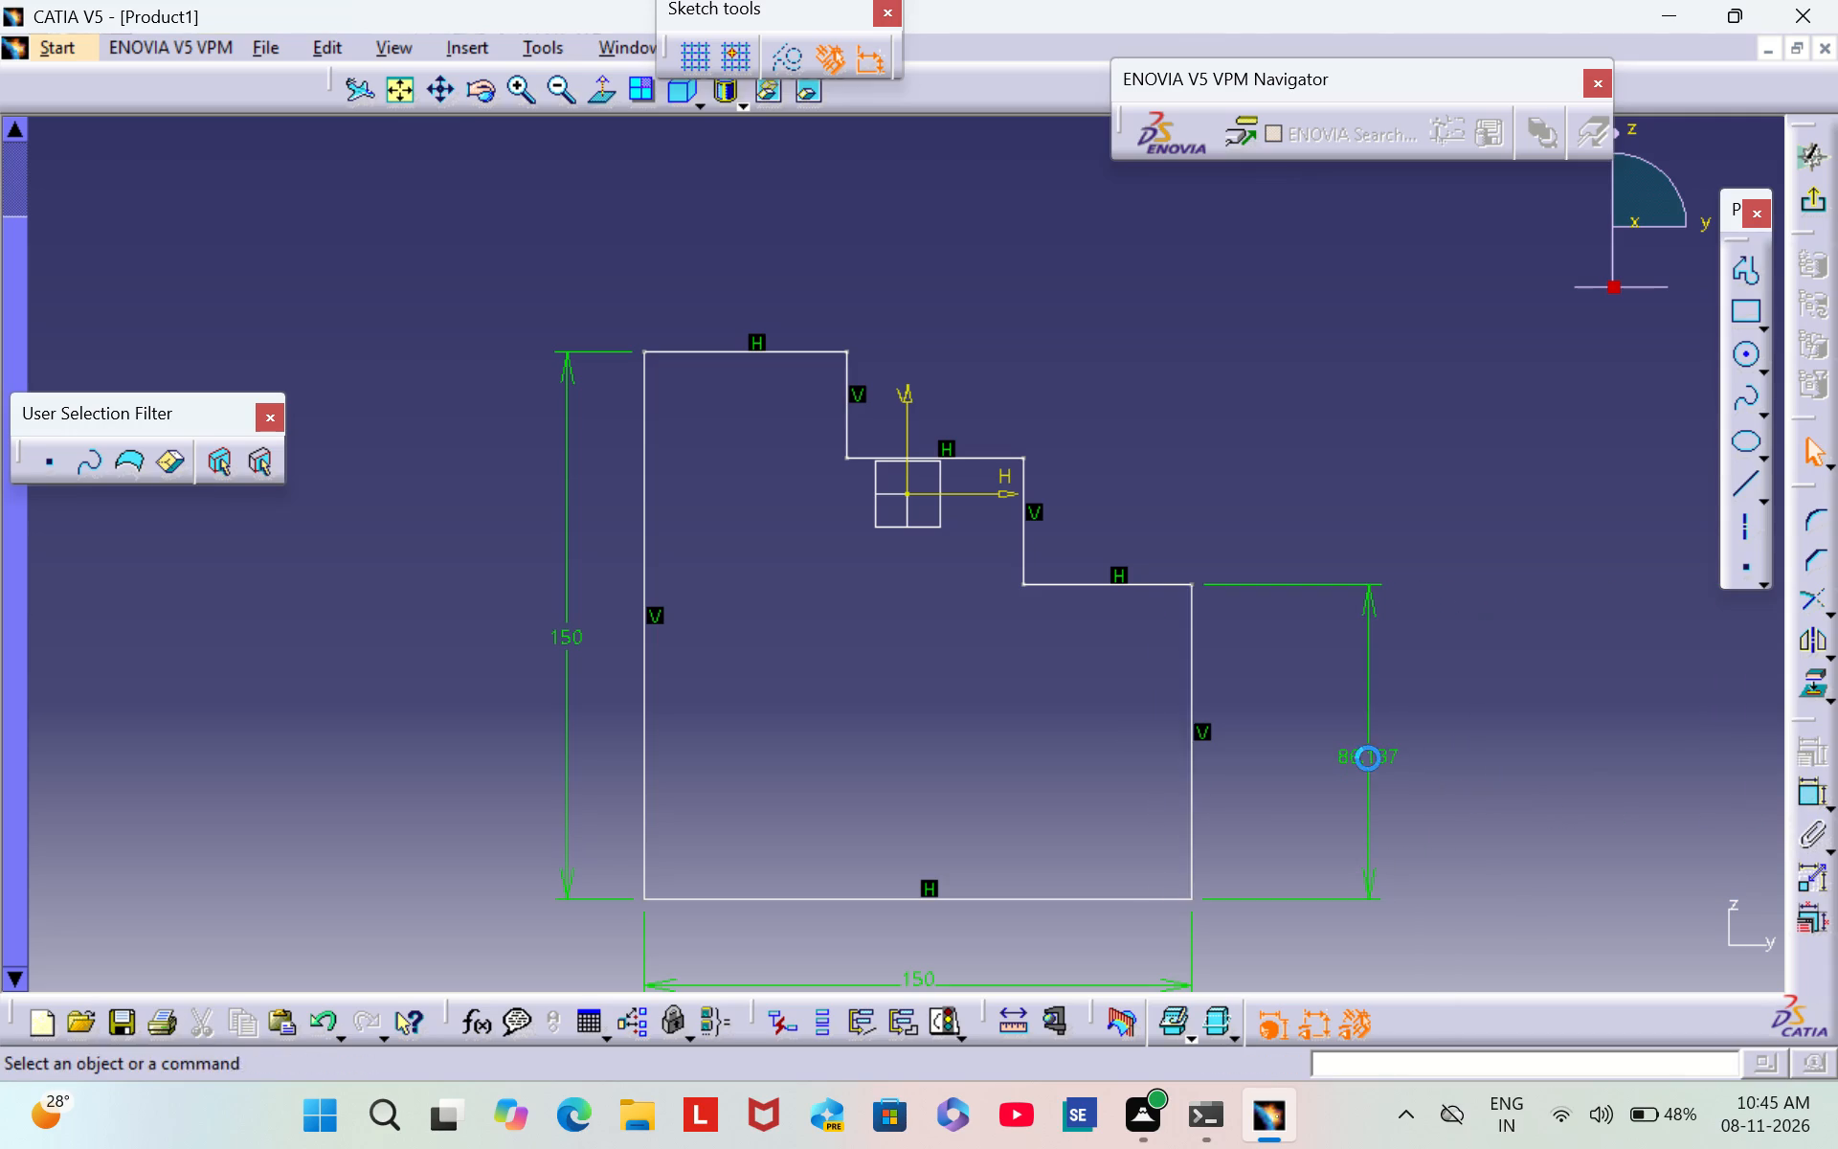
double_click(1388, 753)
key("BackSpace")
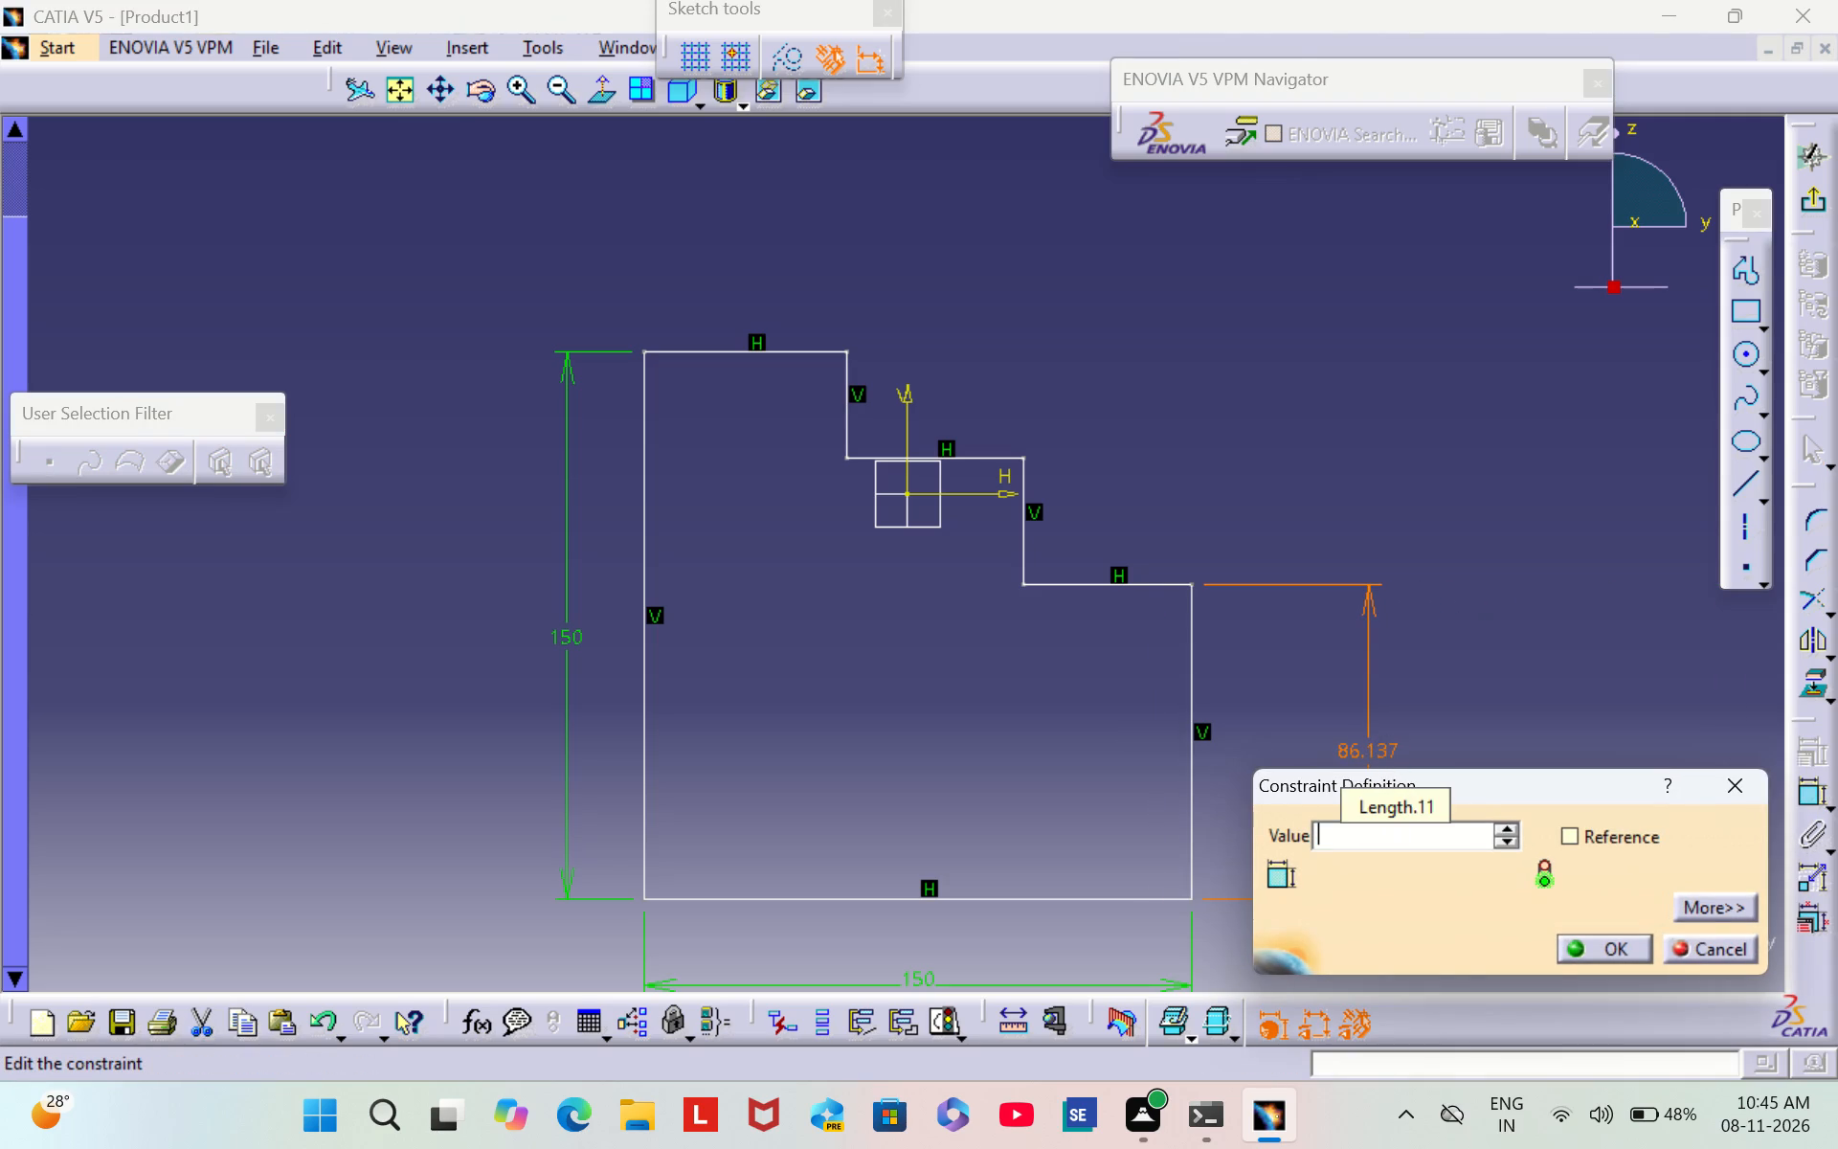
type("50")
key("Return")
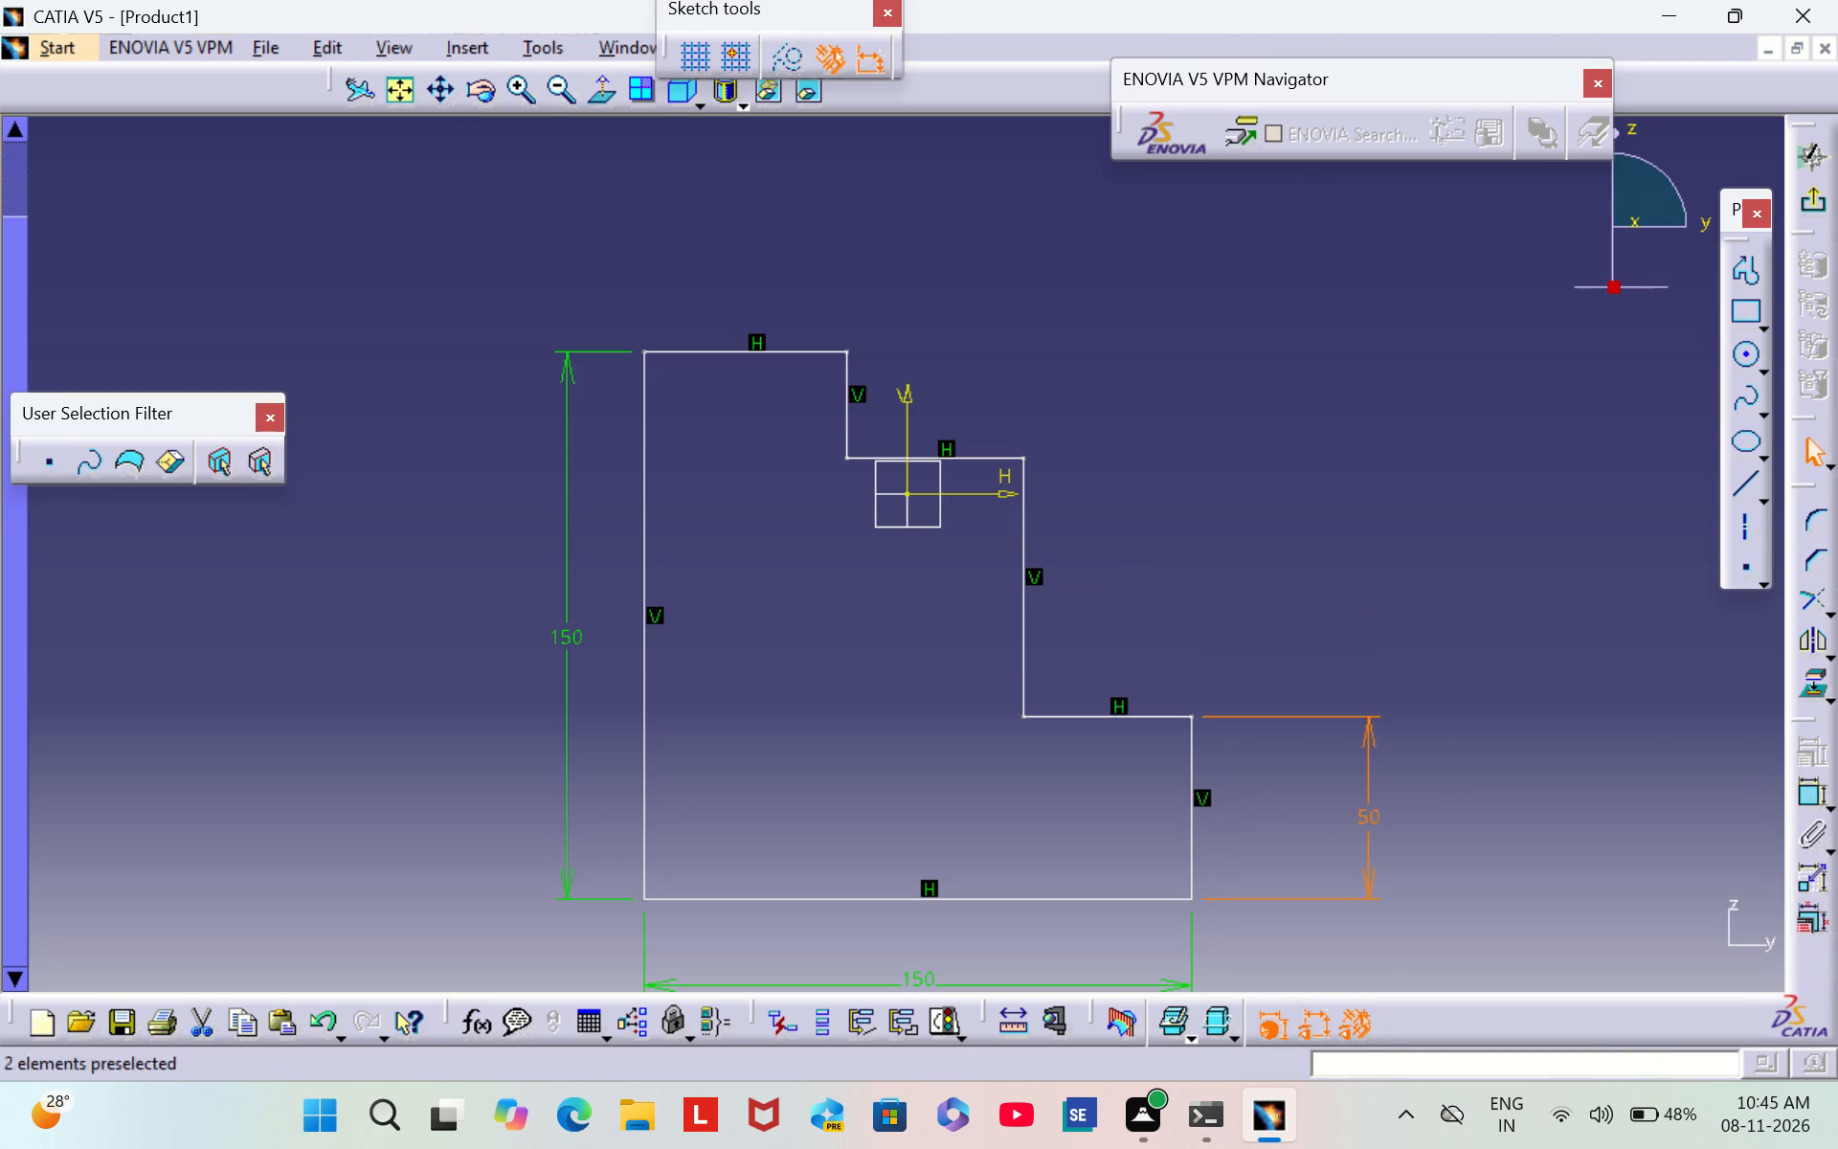
left_click(1835, 591)
left_click(1431, 729)
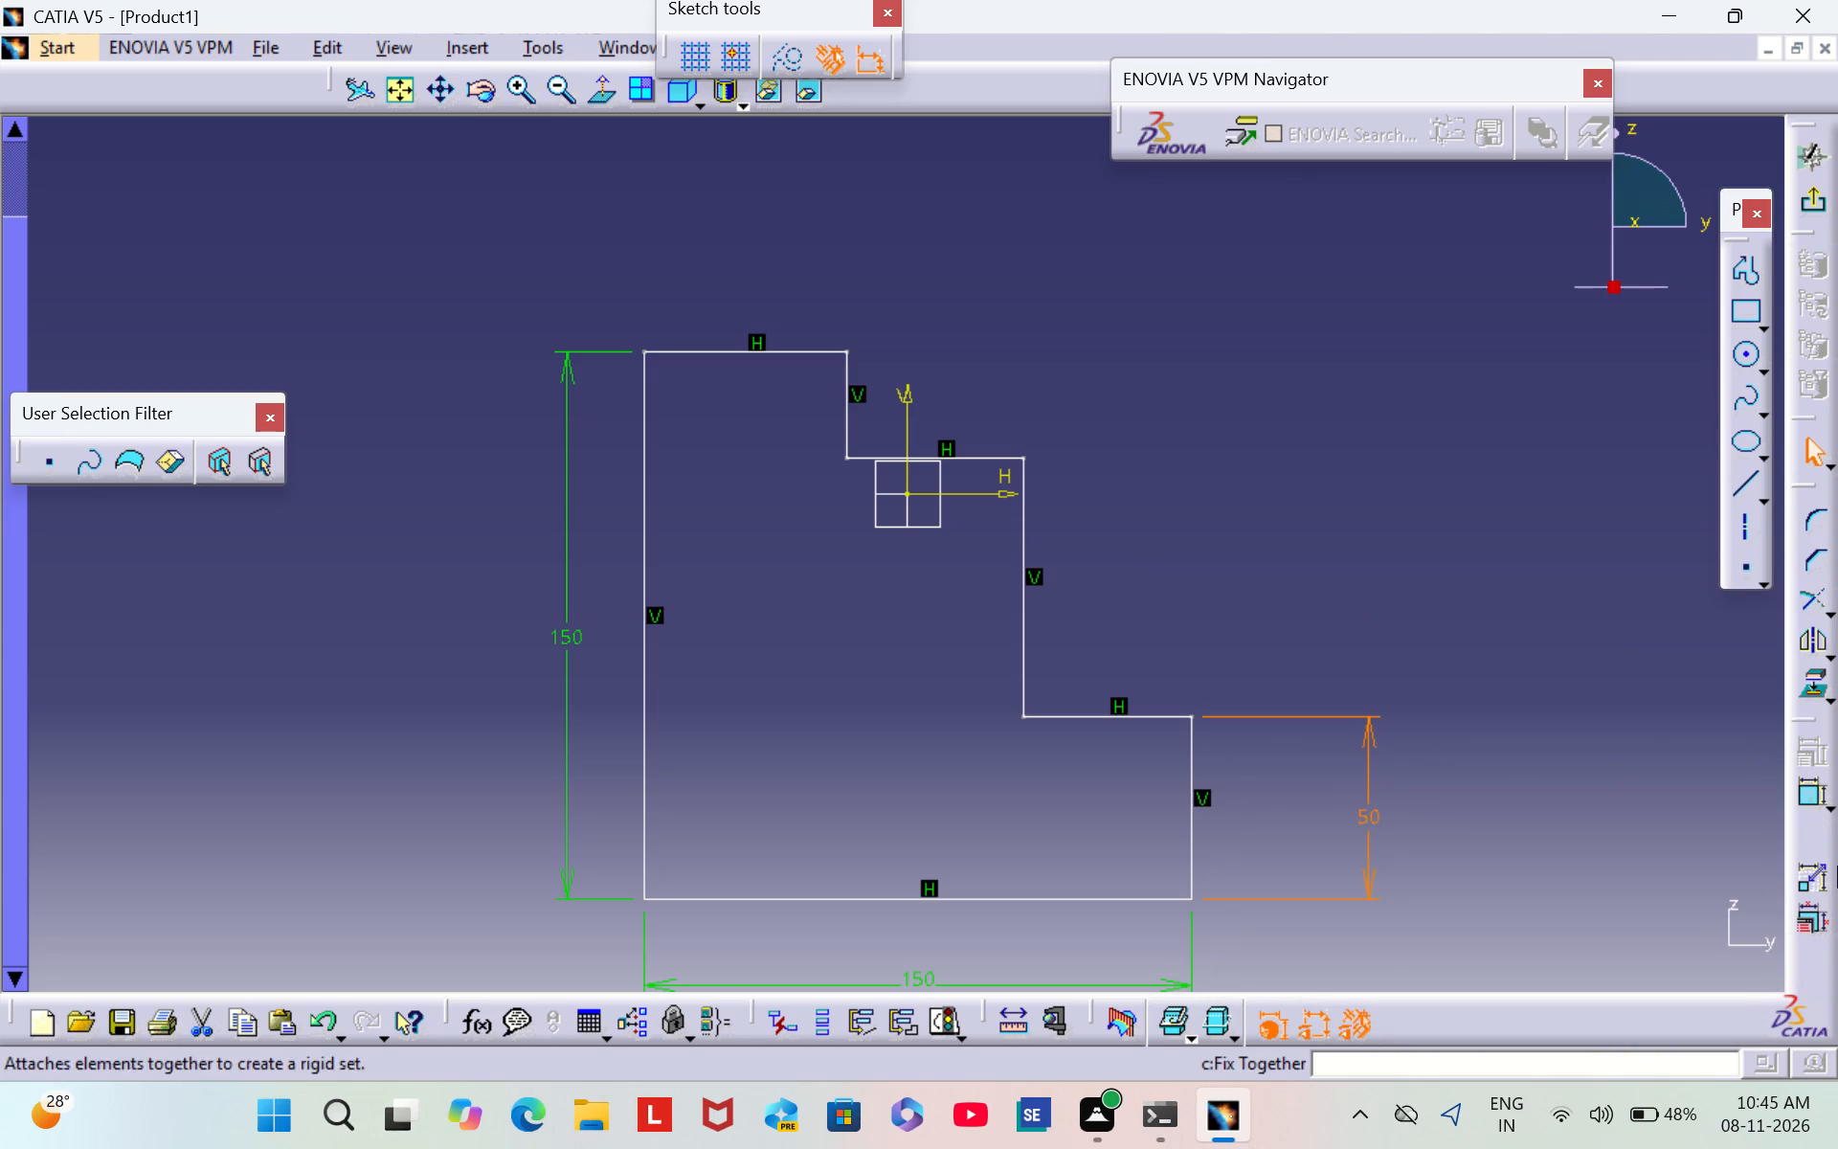
left_click(1643, 777)
Constrain the middle step's vertical edge to 50 mm, placing the dimension beside it.
left_click(1813, 800)
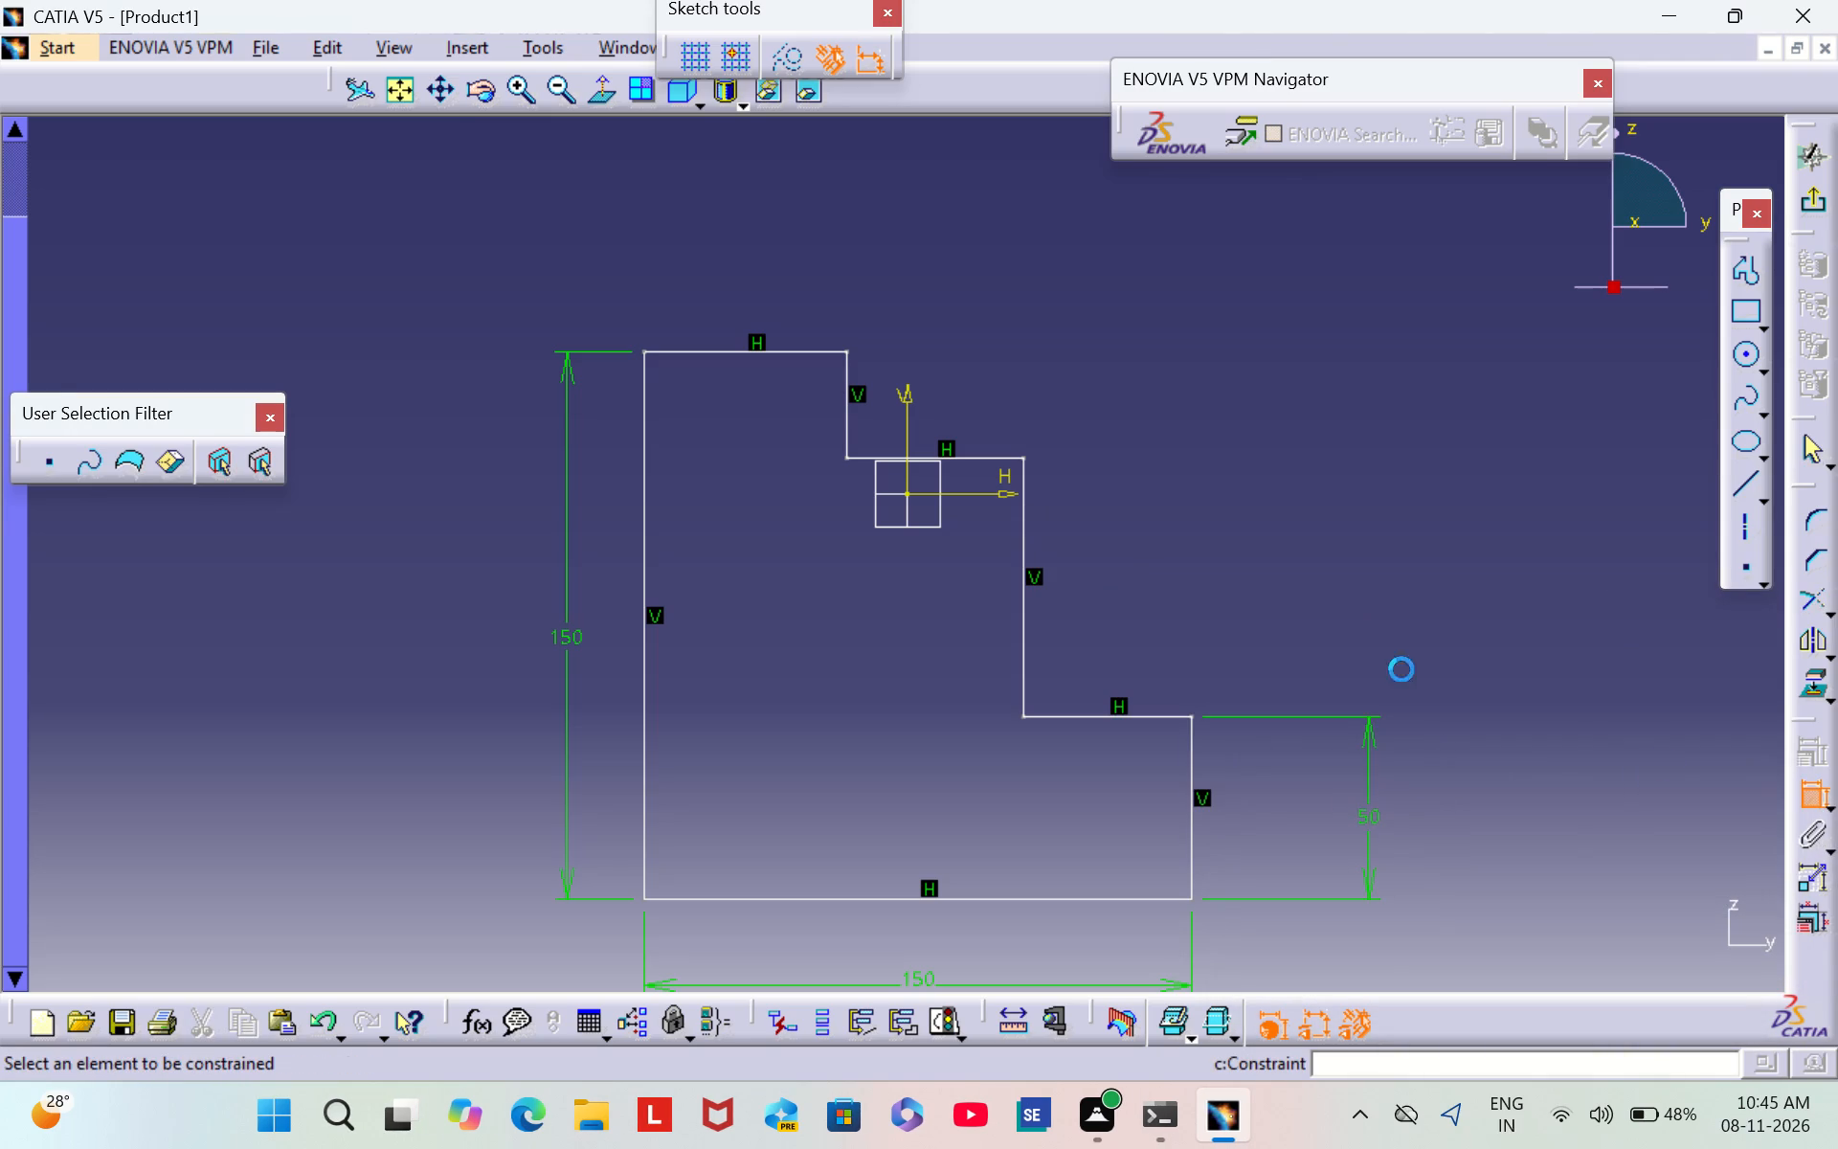
left_click(1022, 608)
left_click(1098, 565)
double_click(1107, 558)
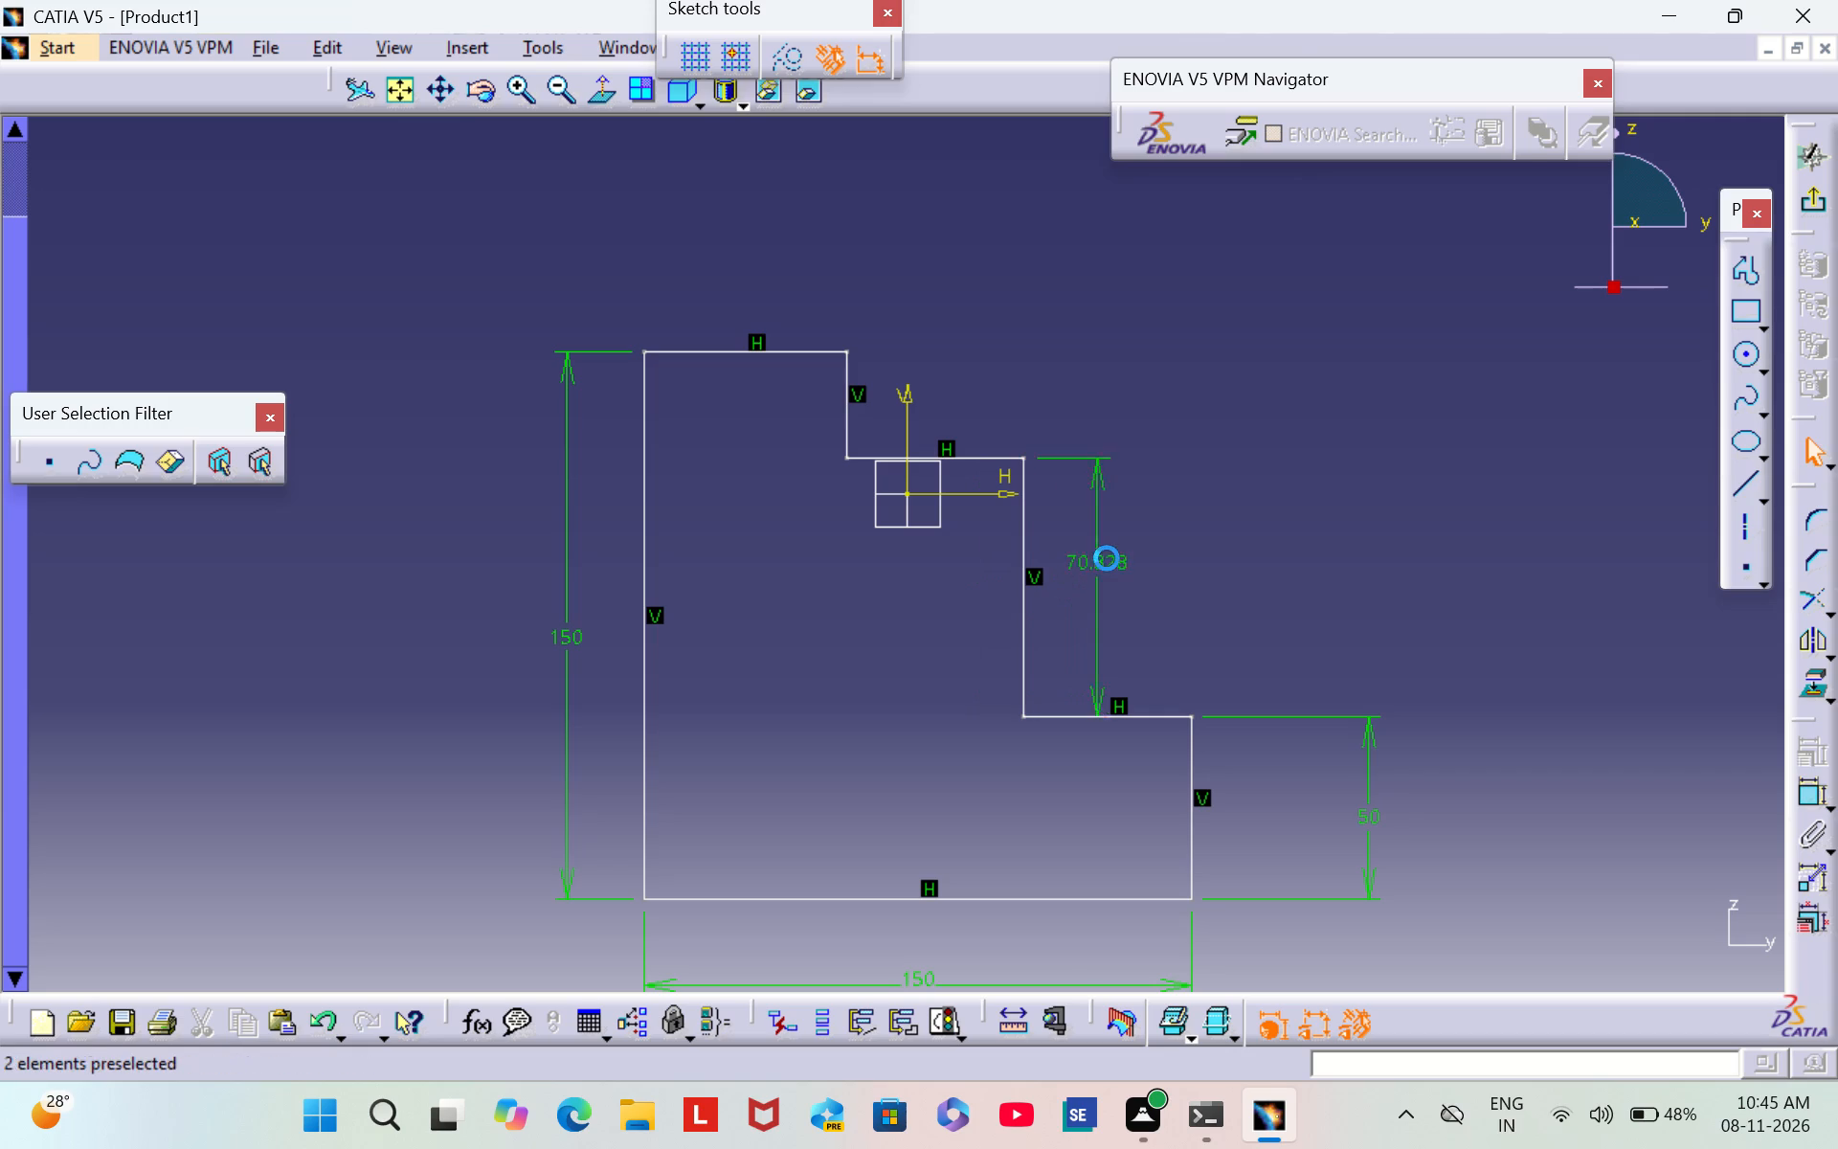
key("BackSpace")
type("50")
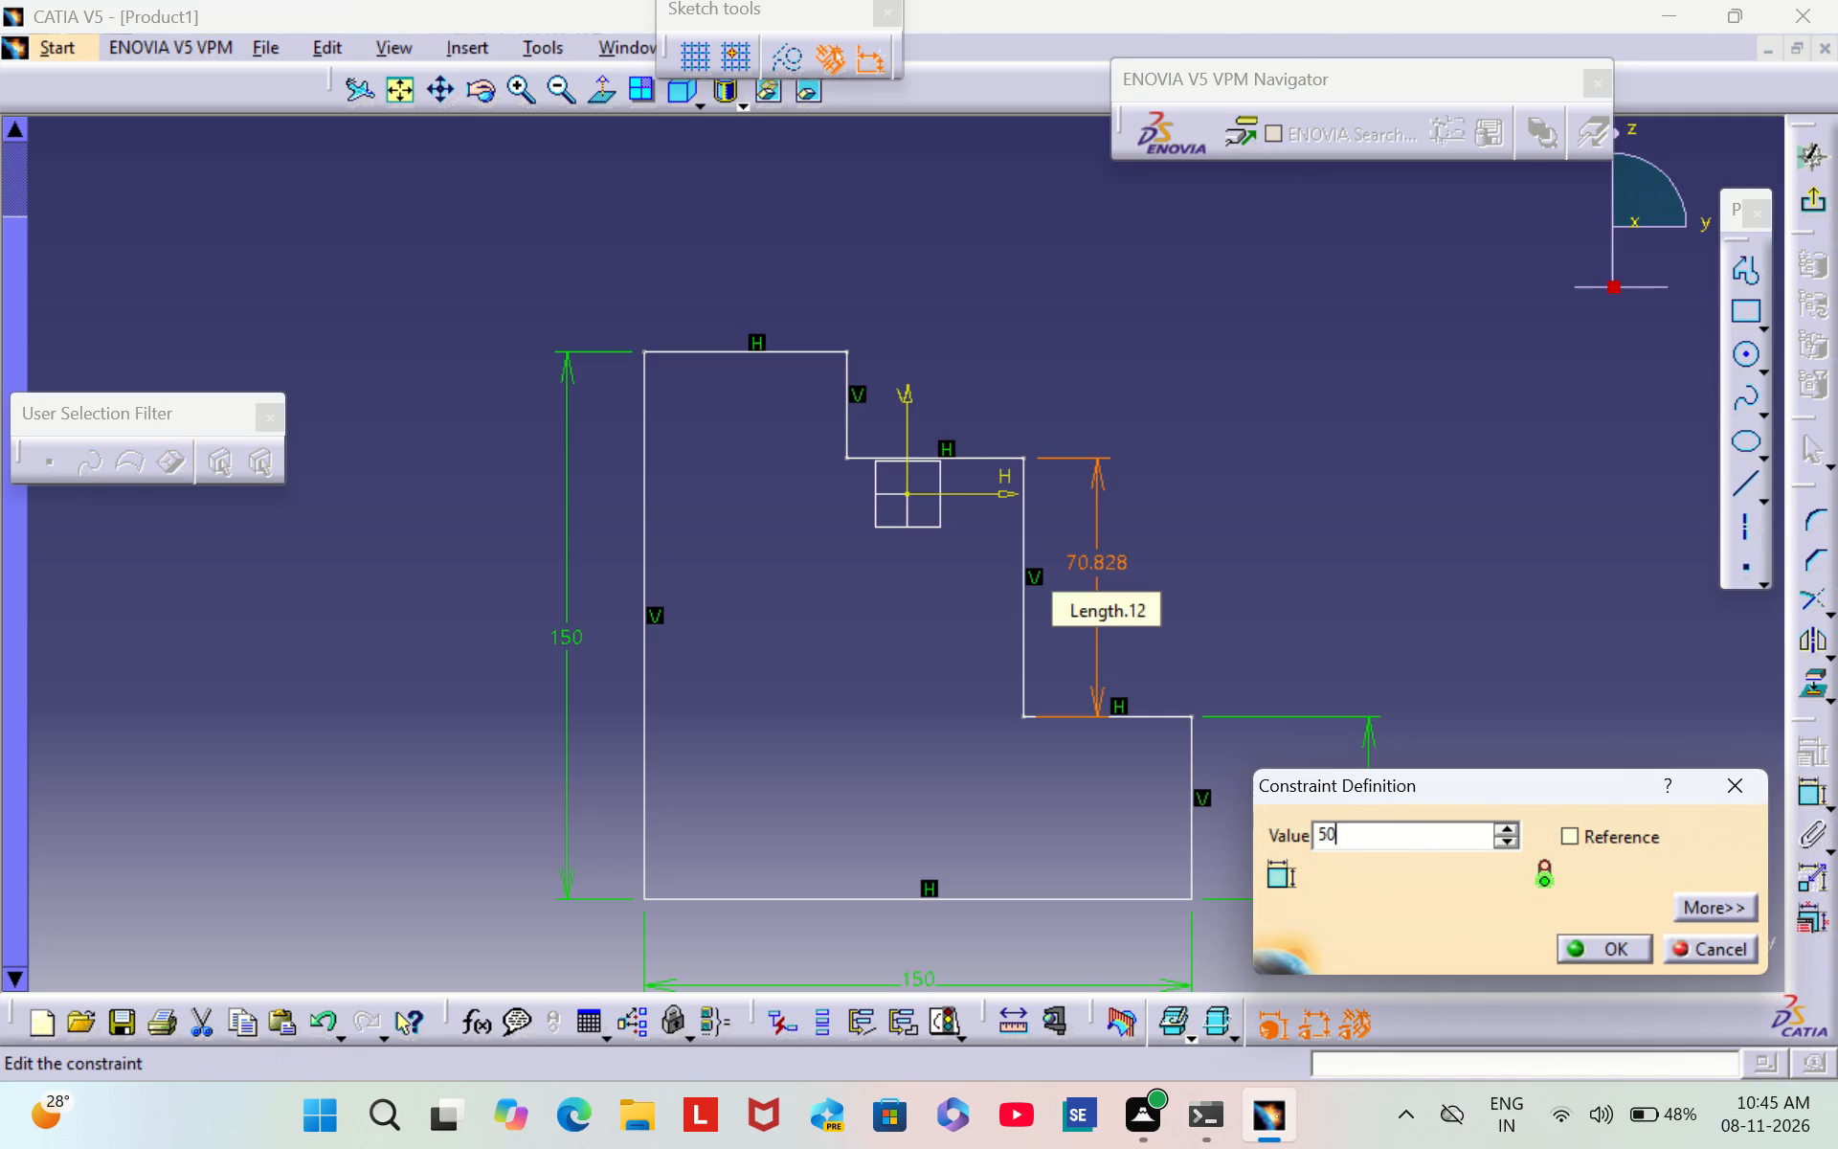
key("Return")
left_click(1353, 441)
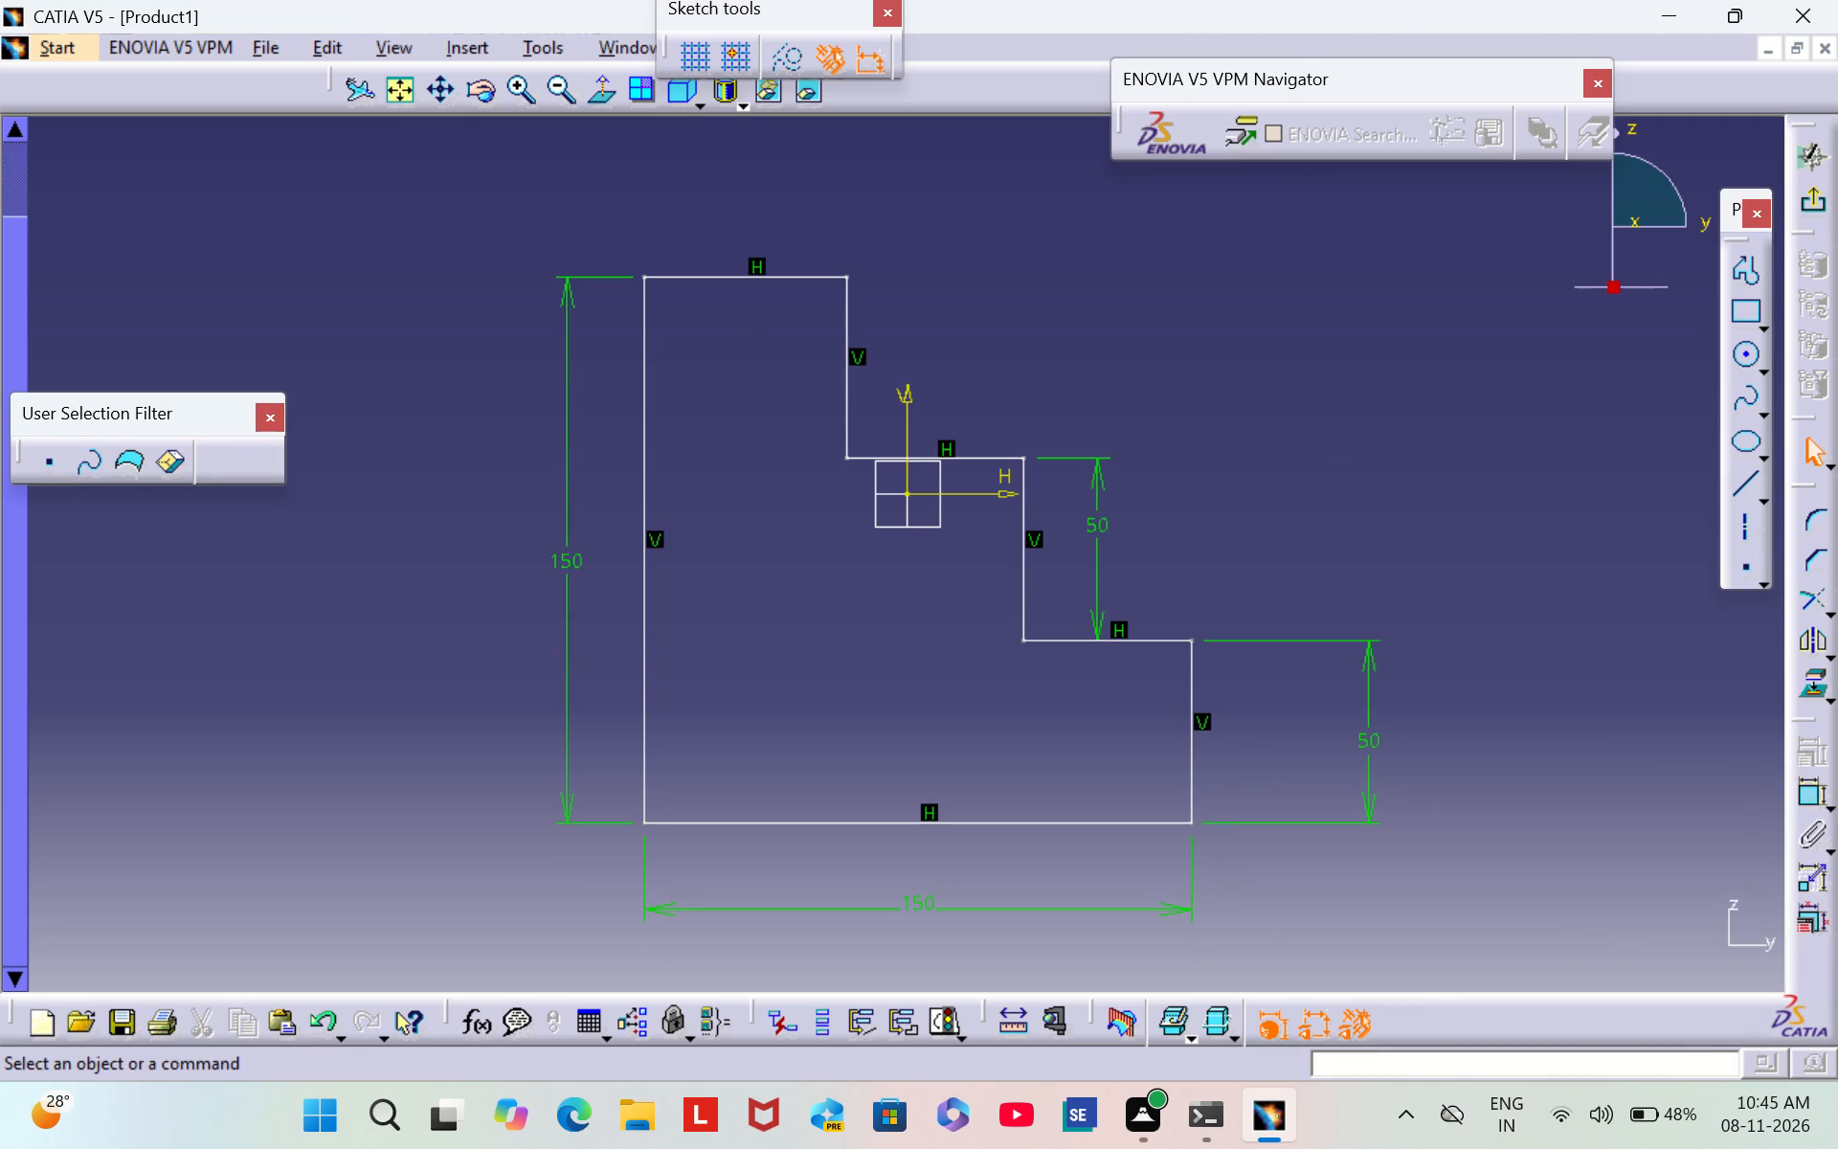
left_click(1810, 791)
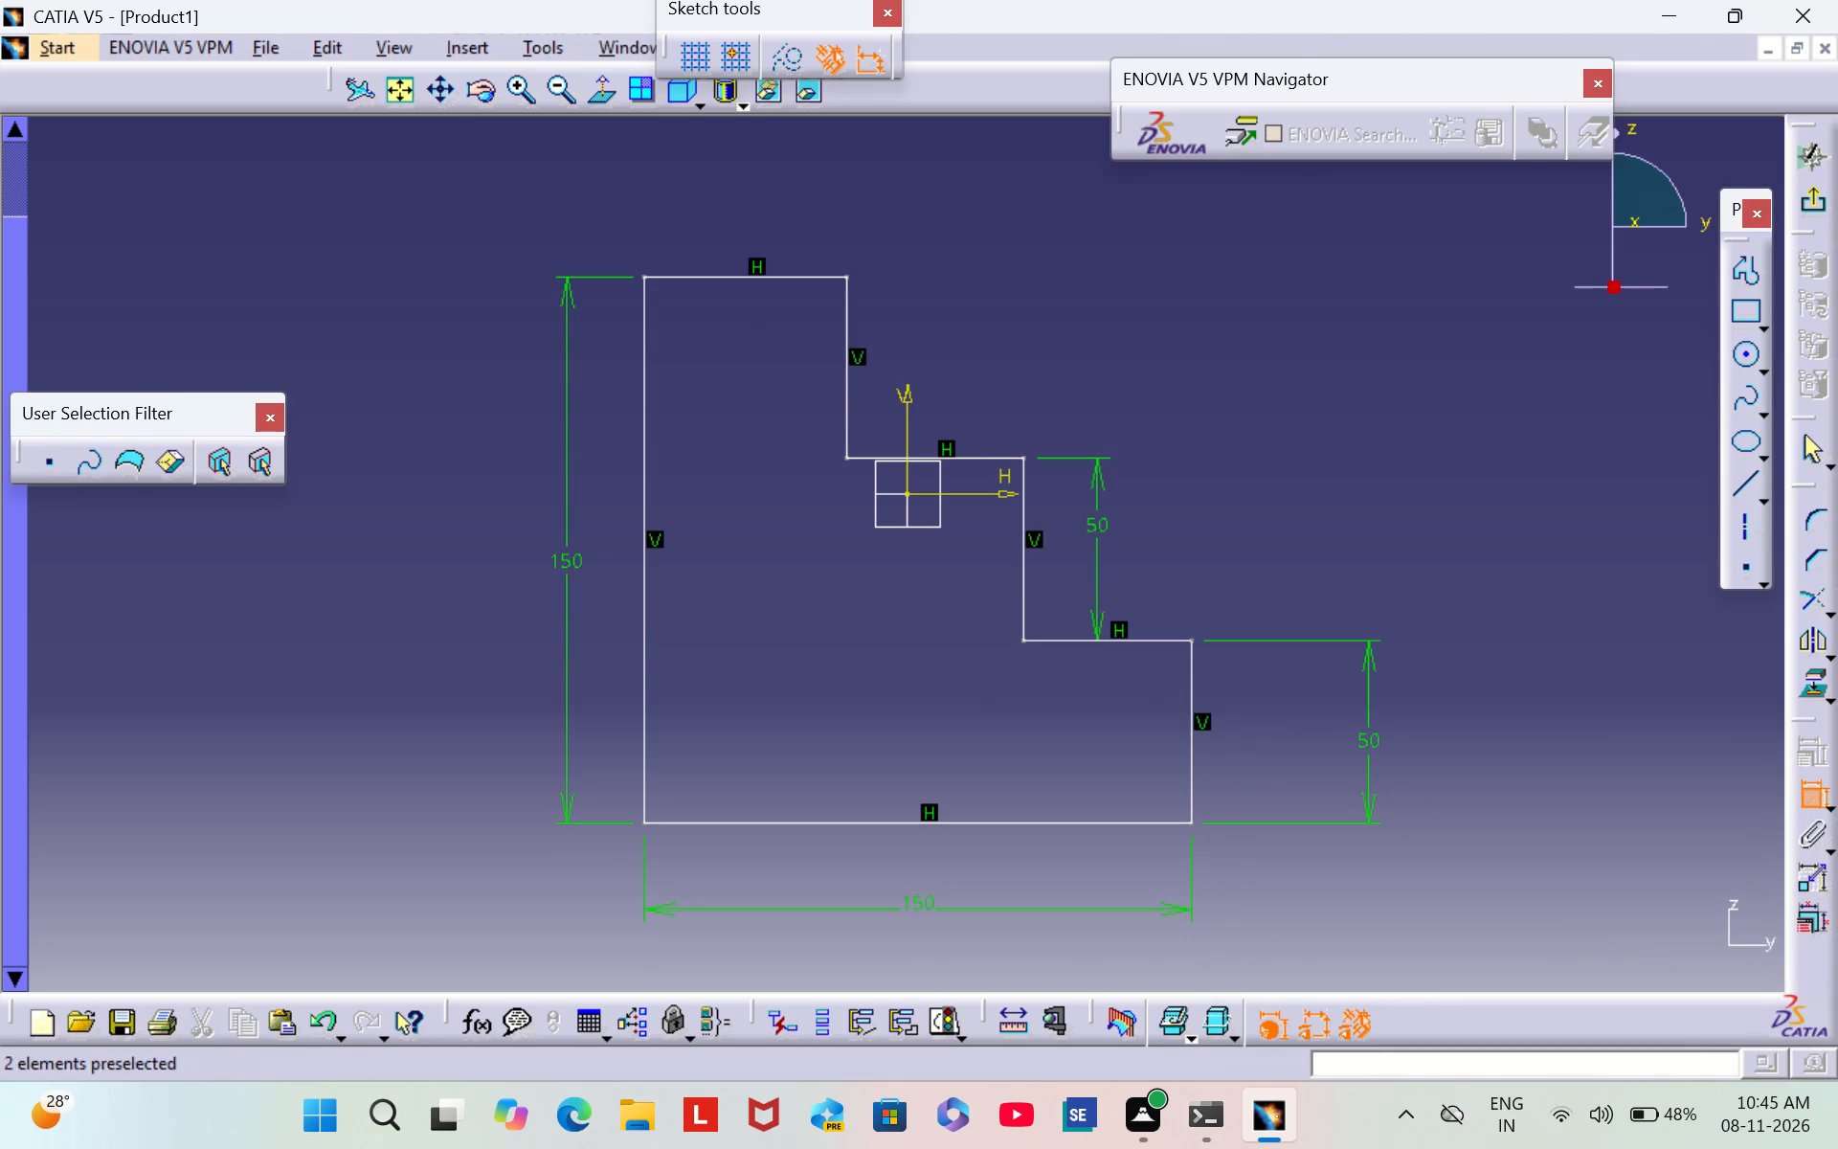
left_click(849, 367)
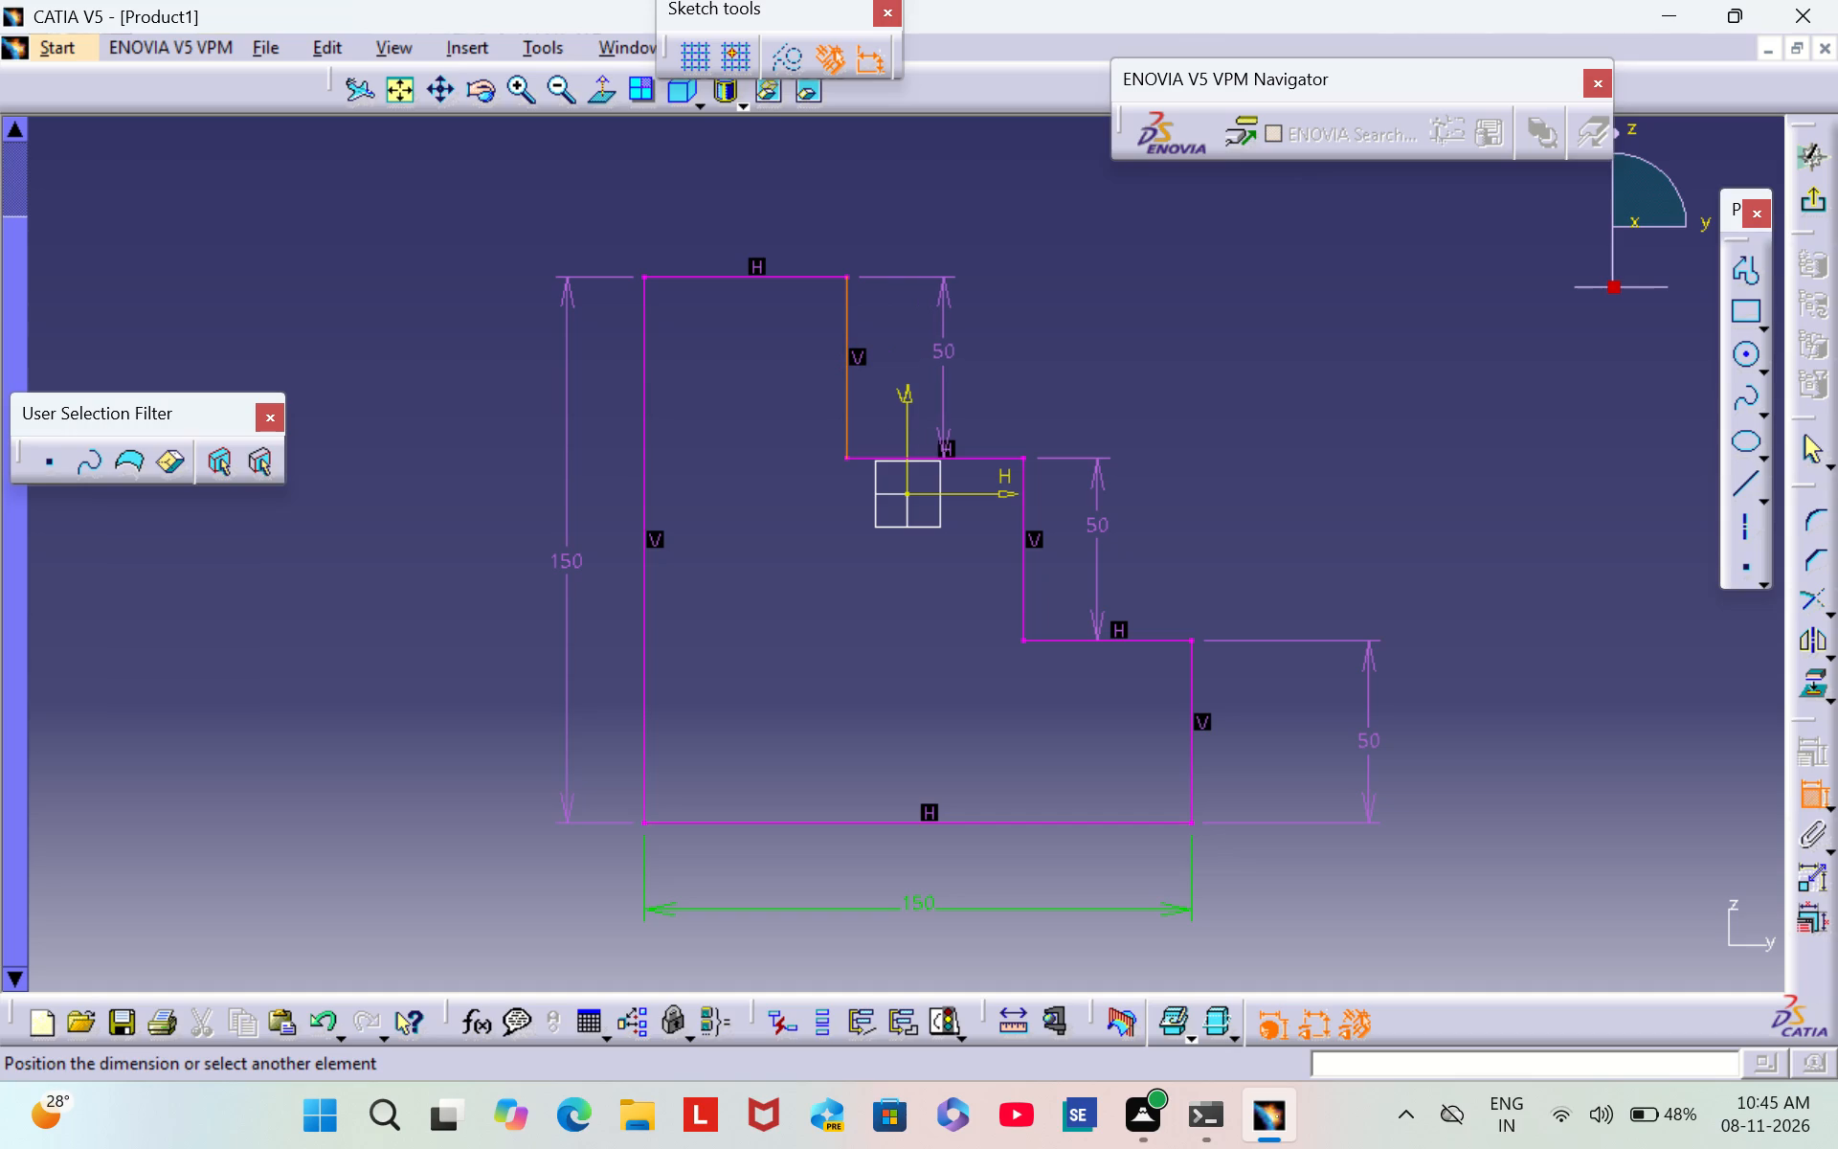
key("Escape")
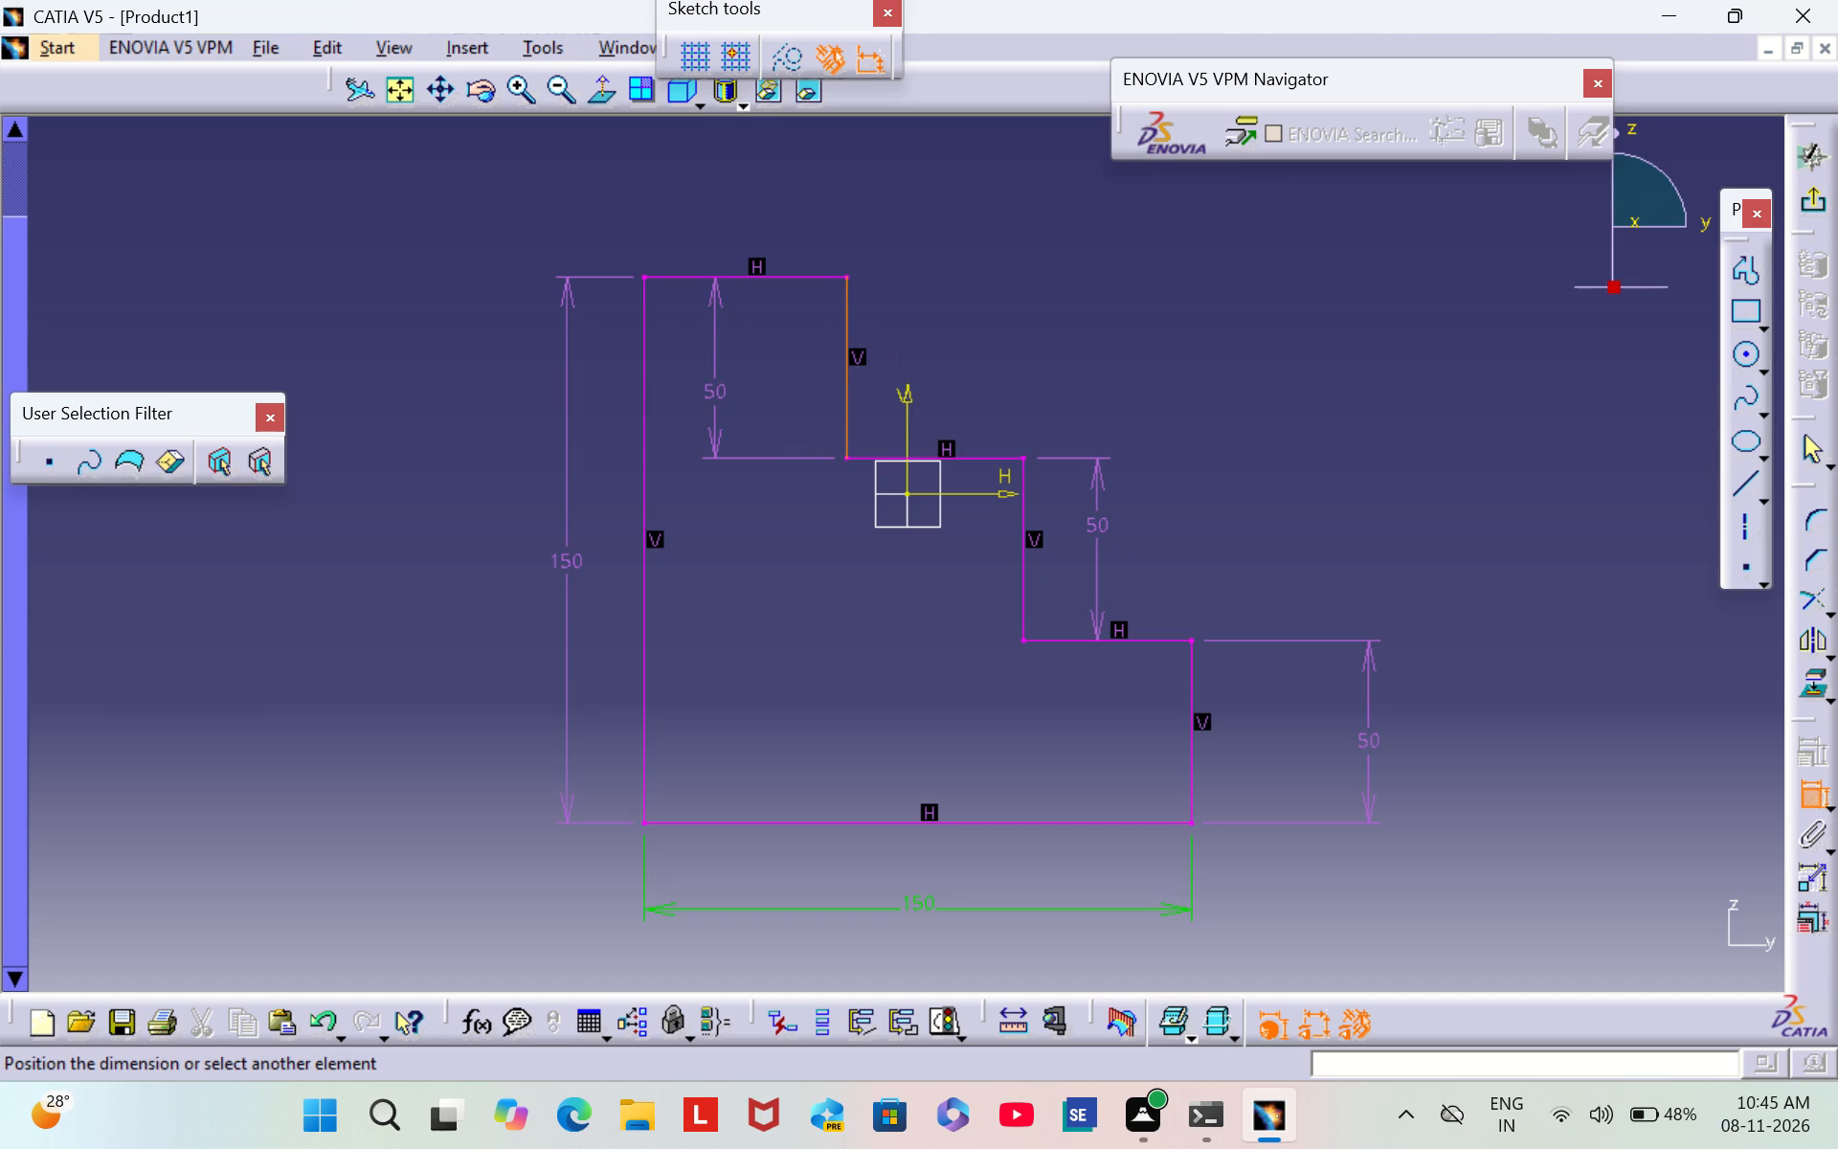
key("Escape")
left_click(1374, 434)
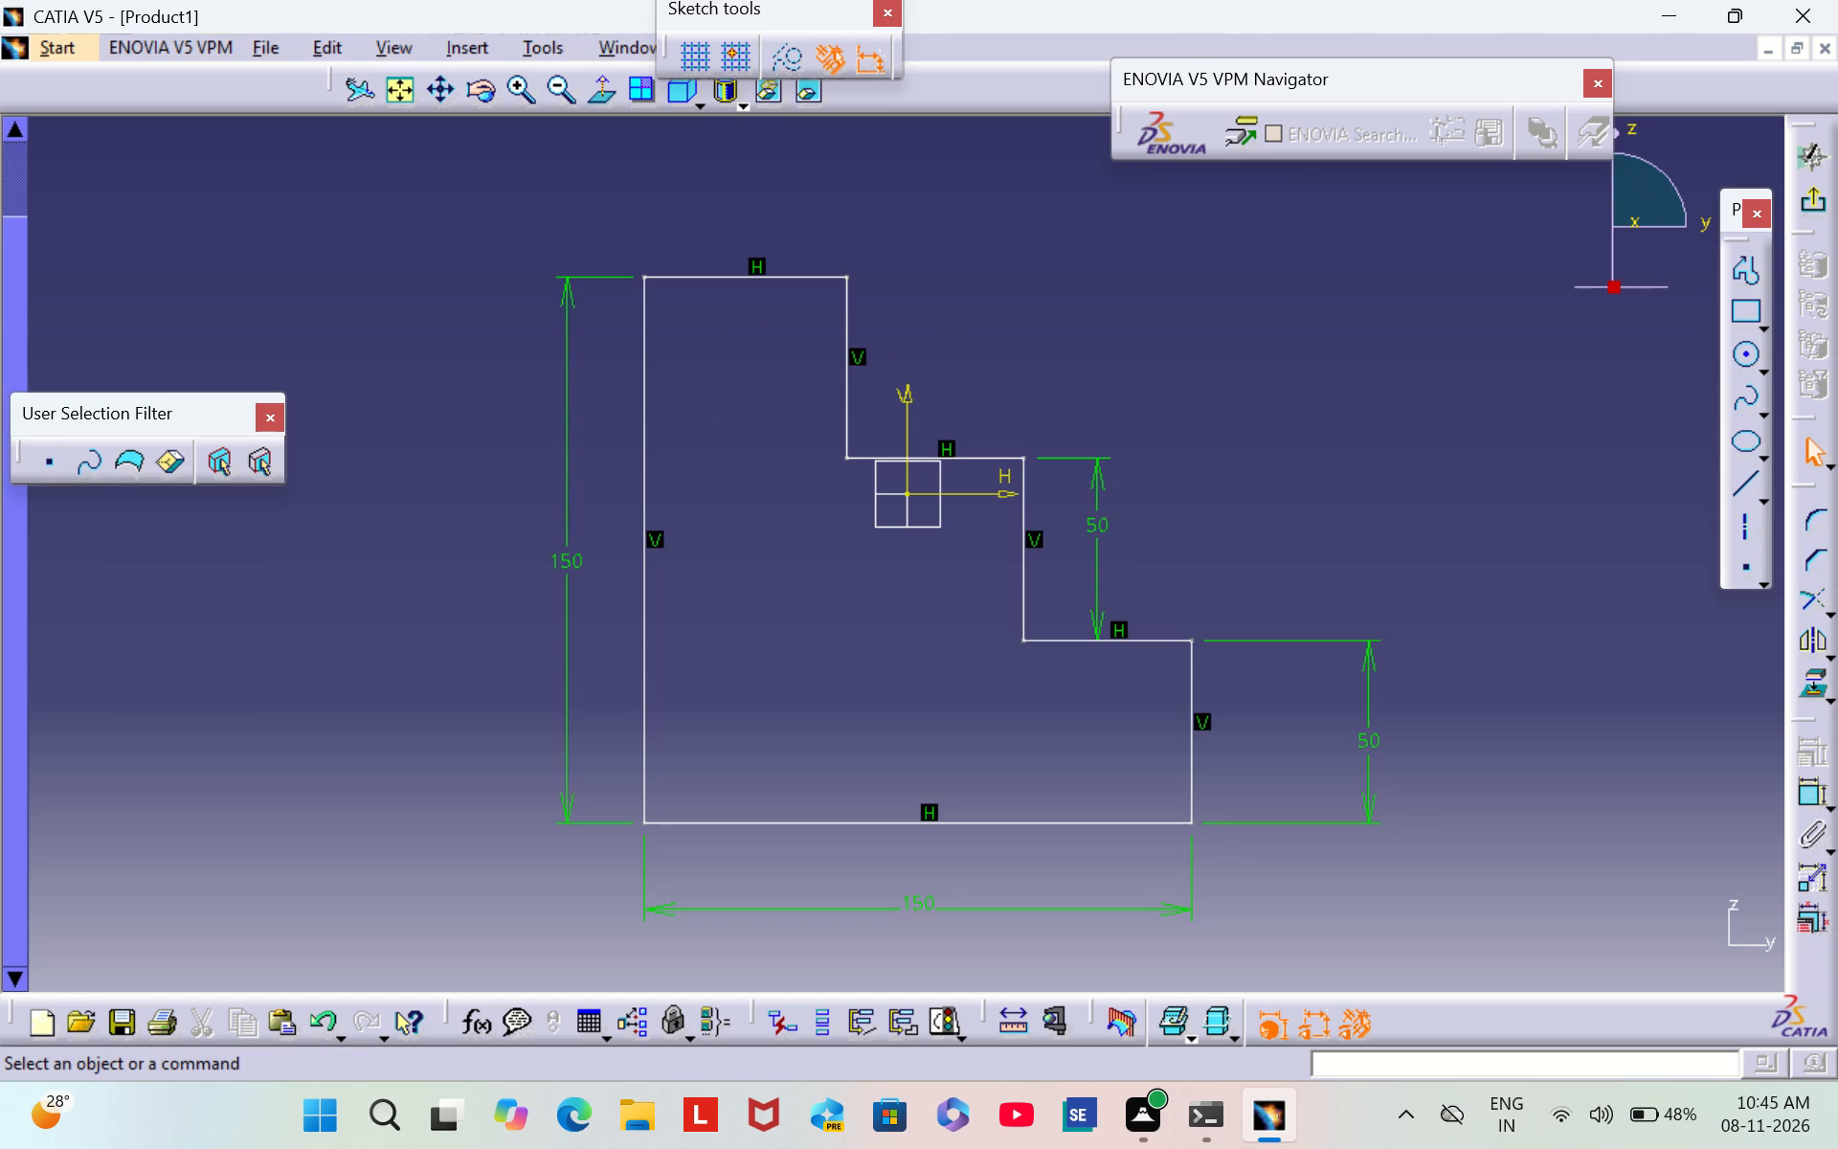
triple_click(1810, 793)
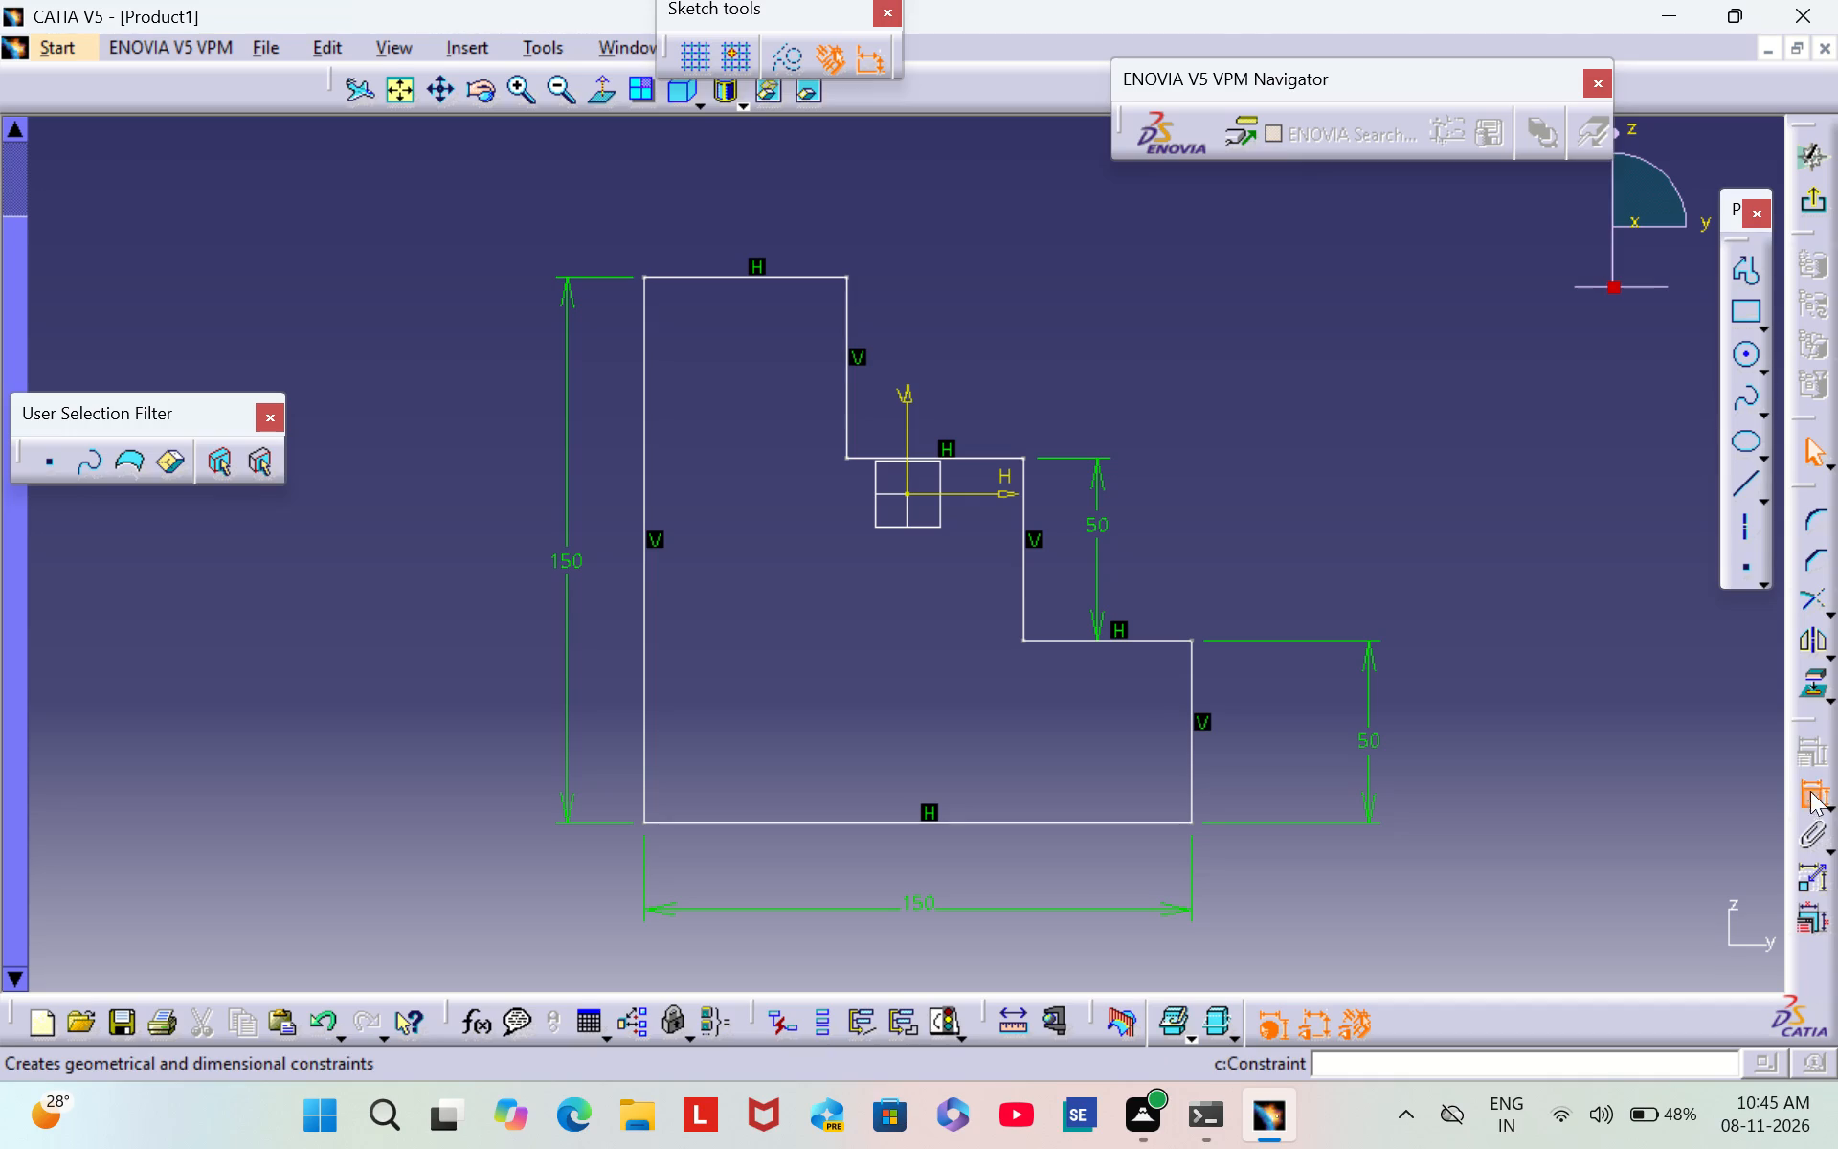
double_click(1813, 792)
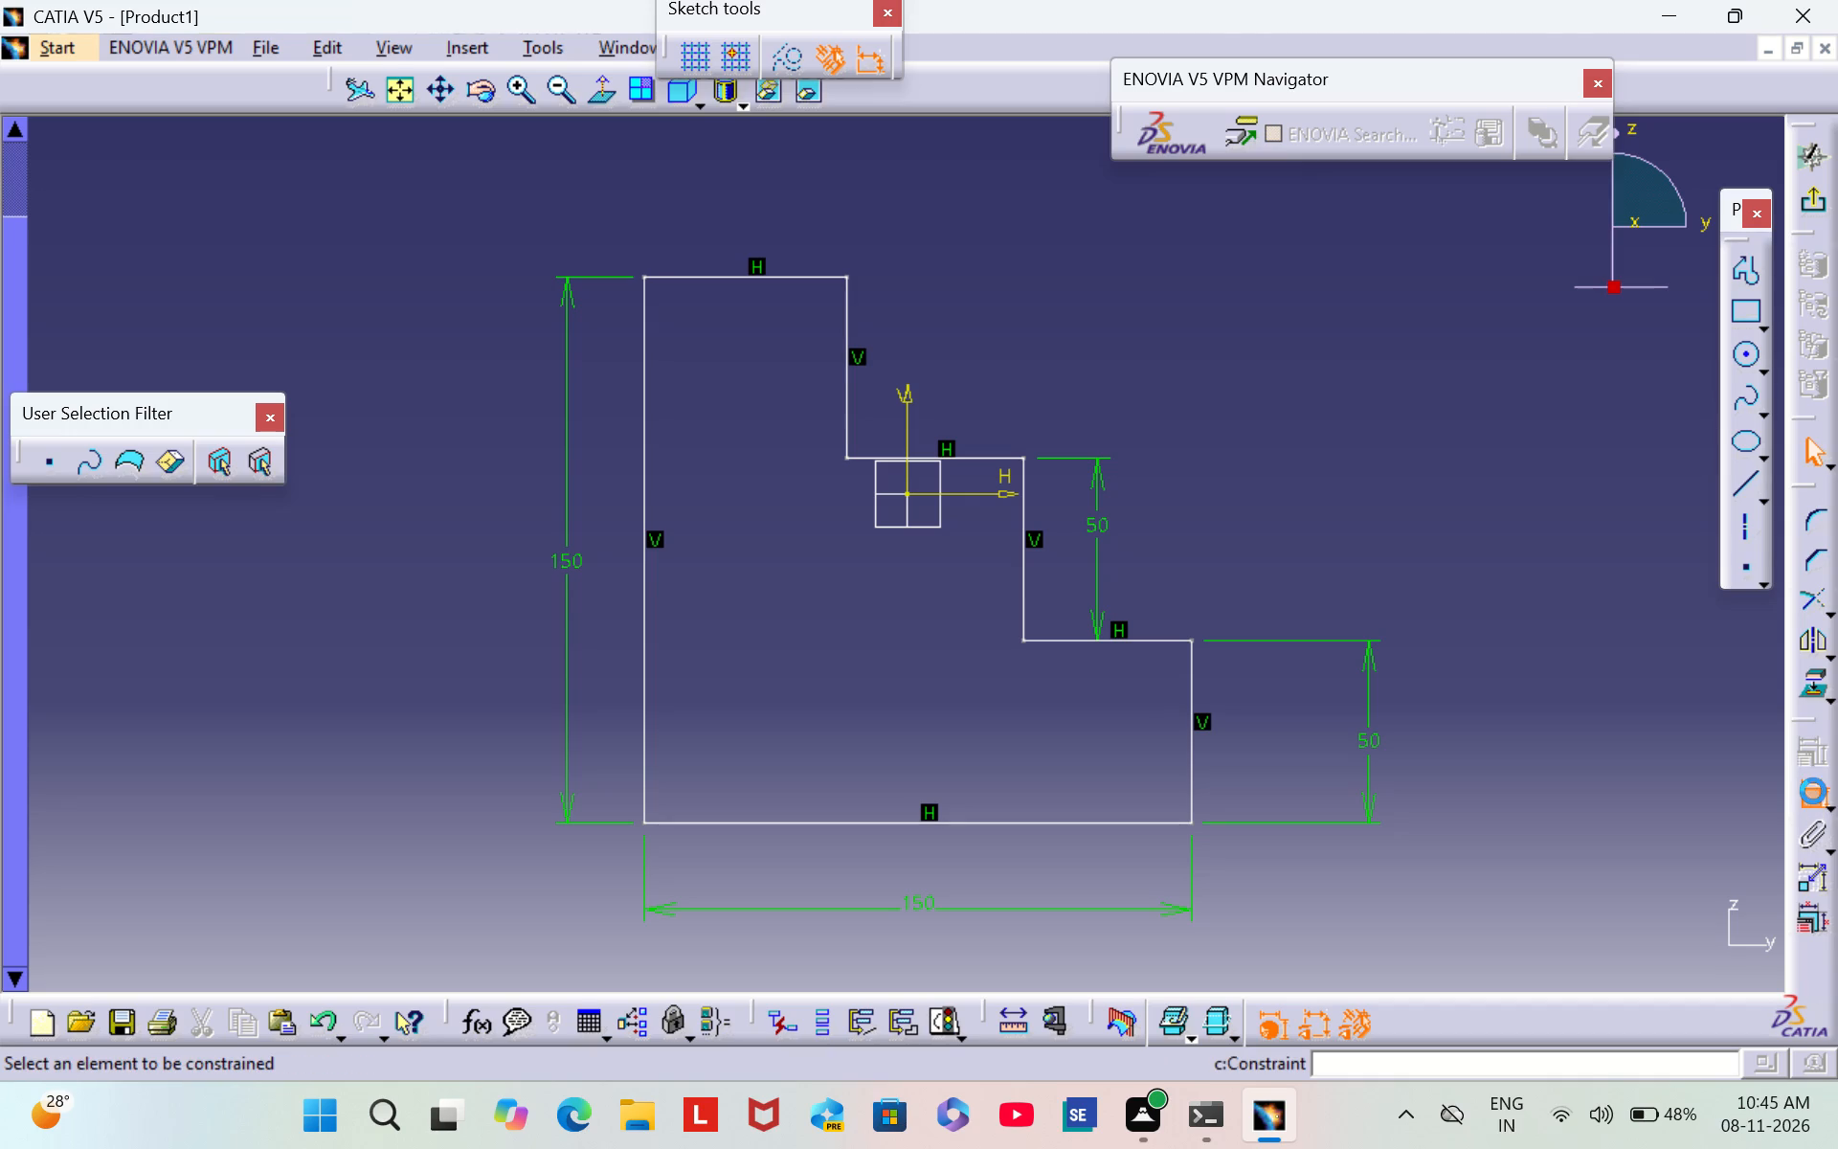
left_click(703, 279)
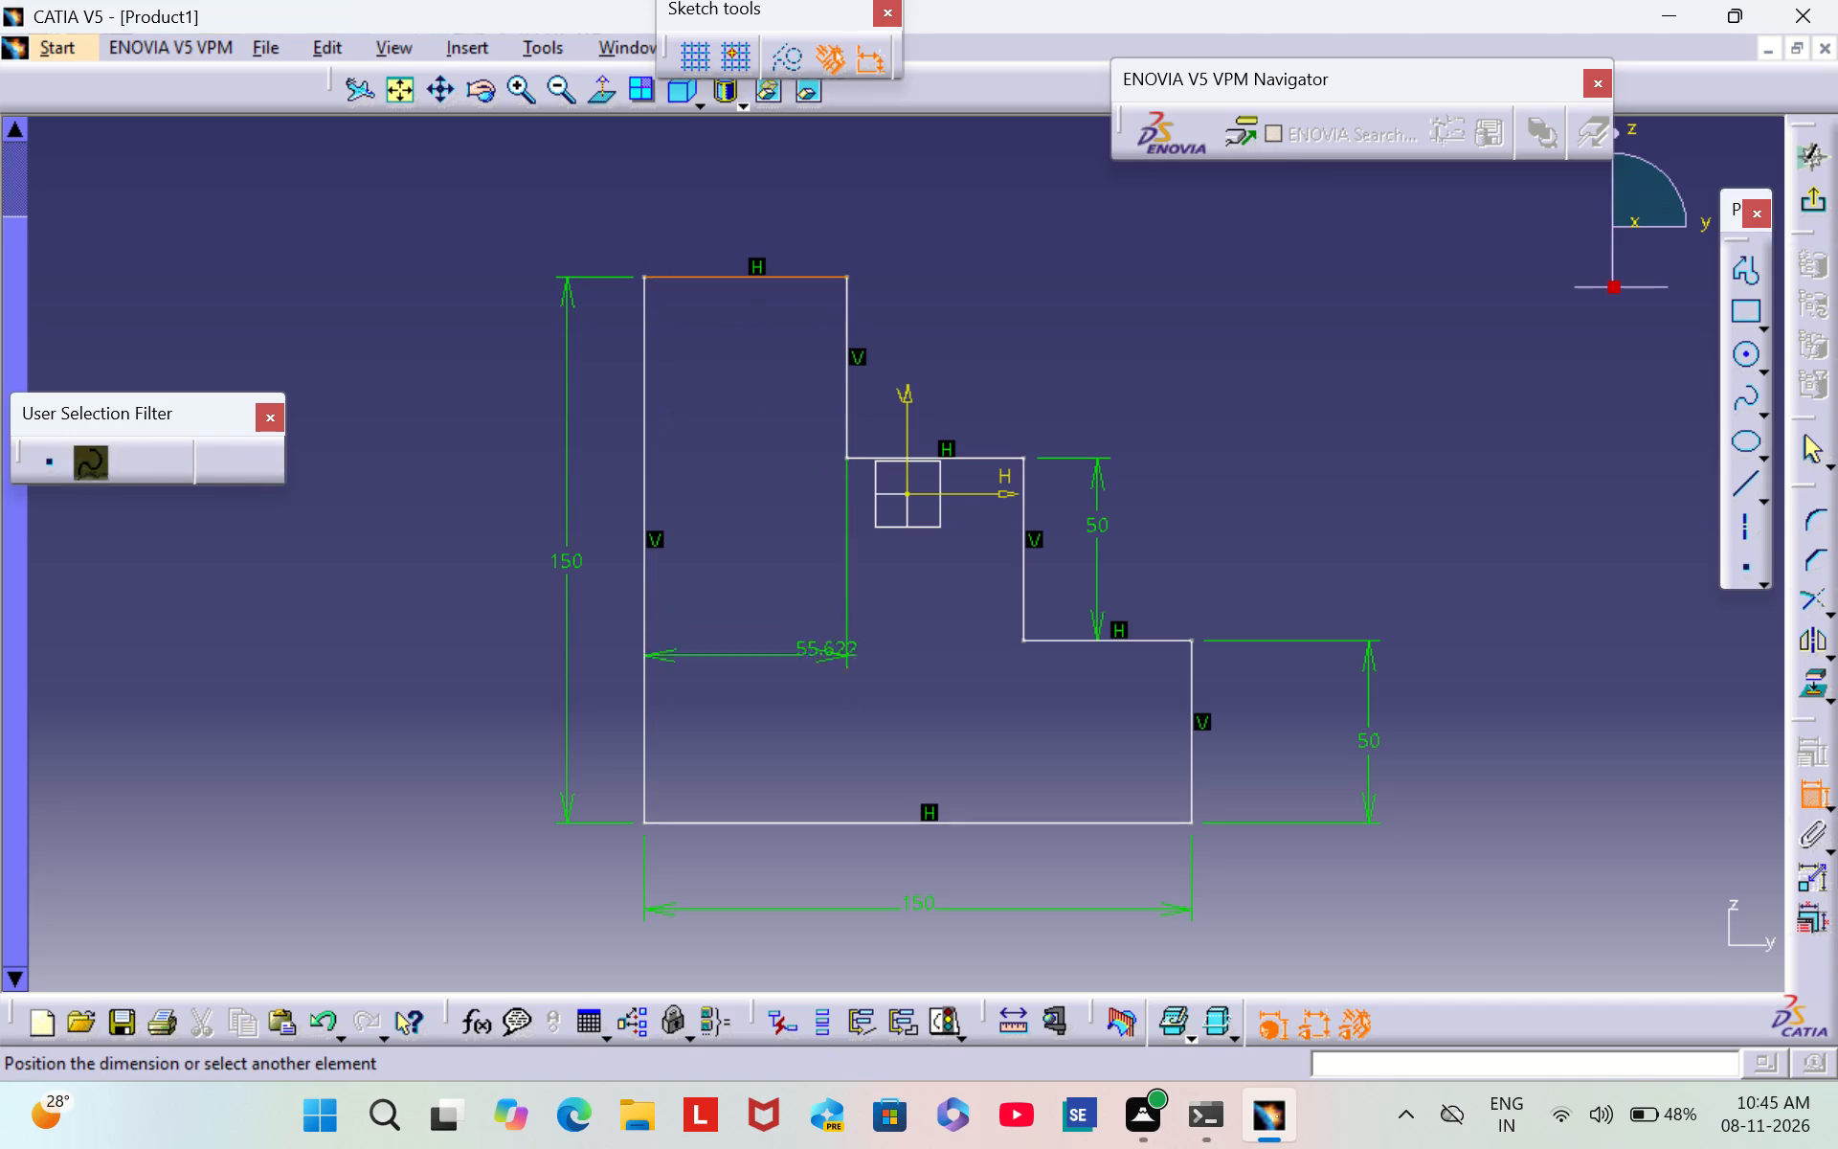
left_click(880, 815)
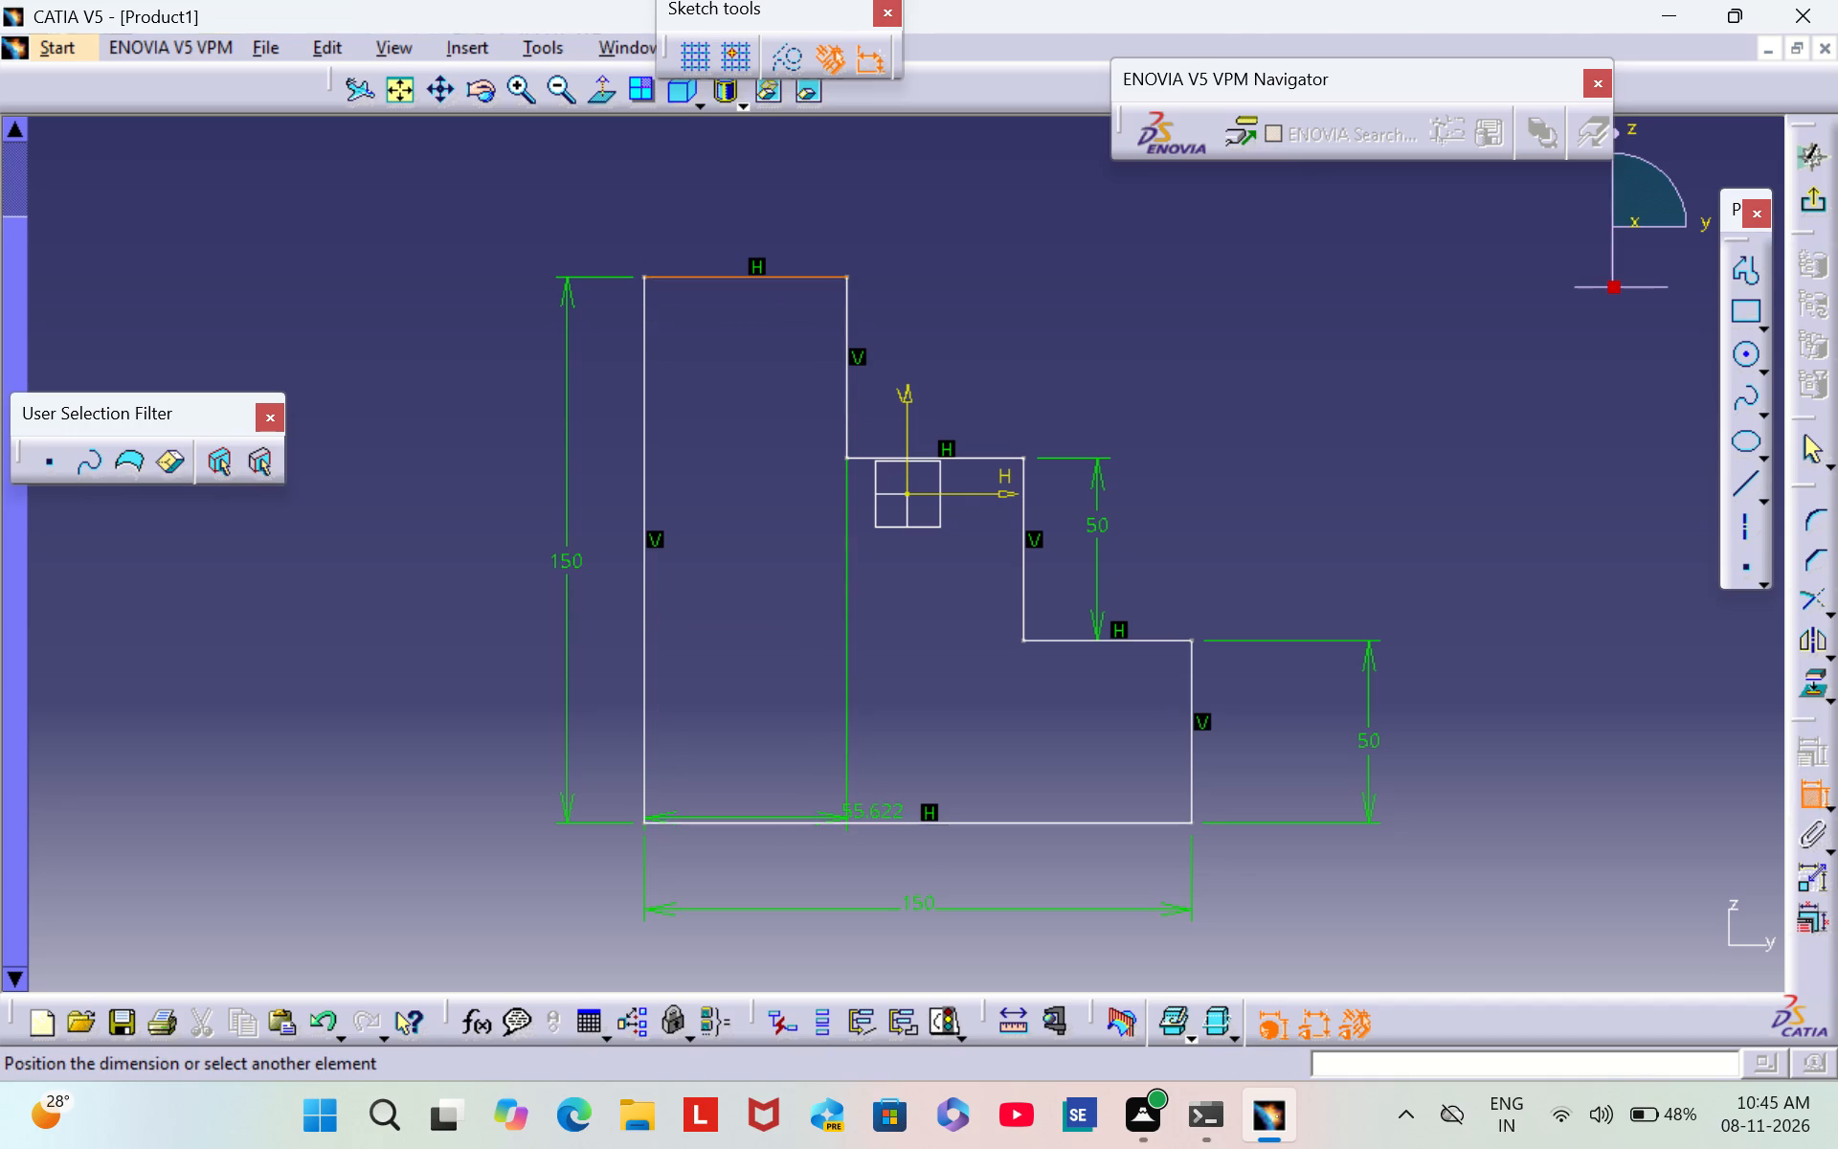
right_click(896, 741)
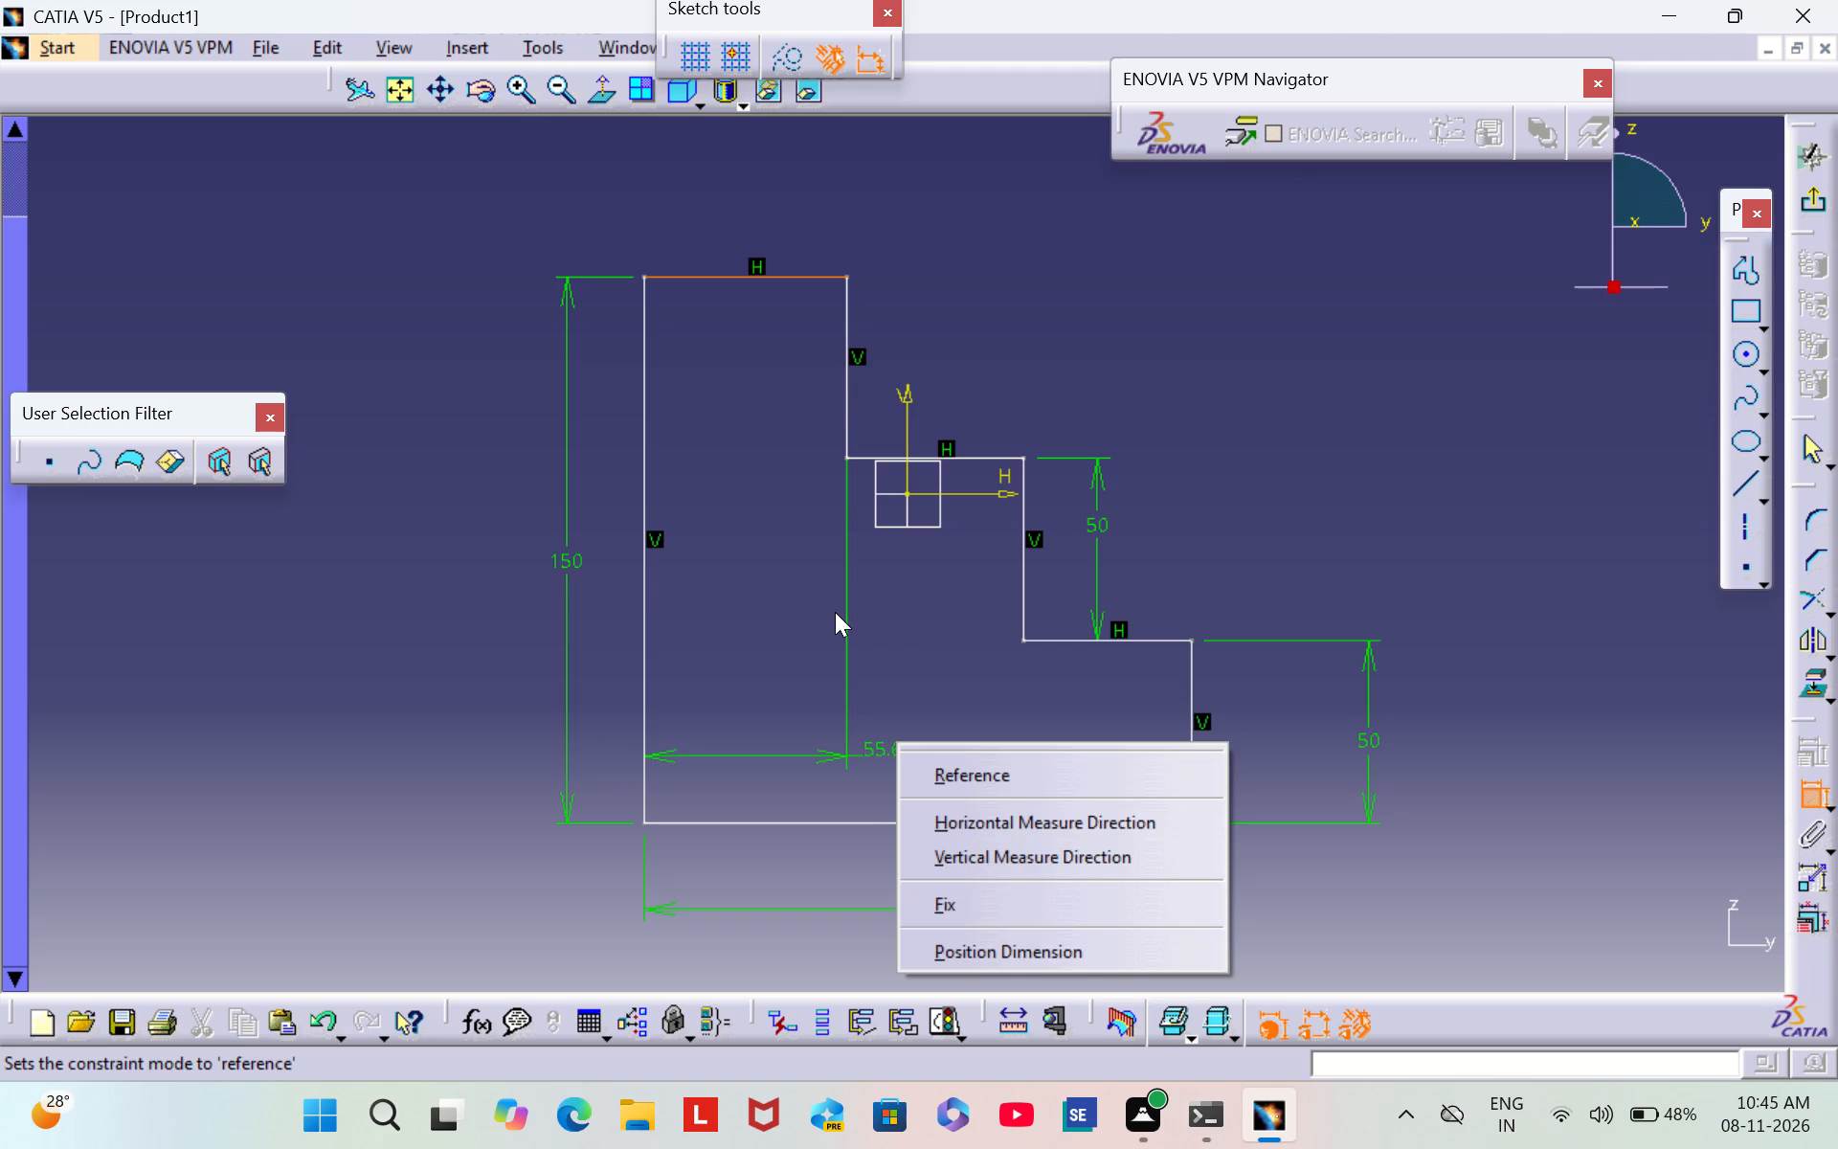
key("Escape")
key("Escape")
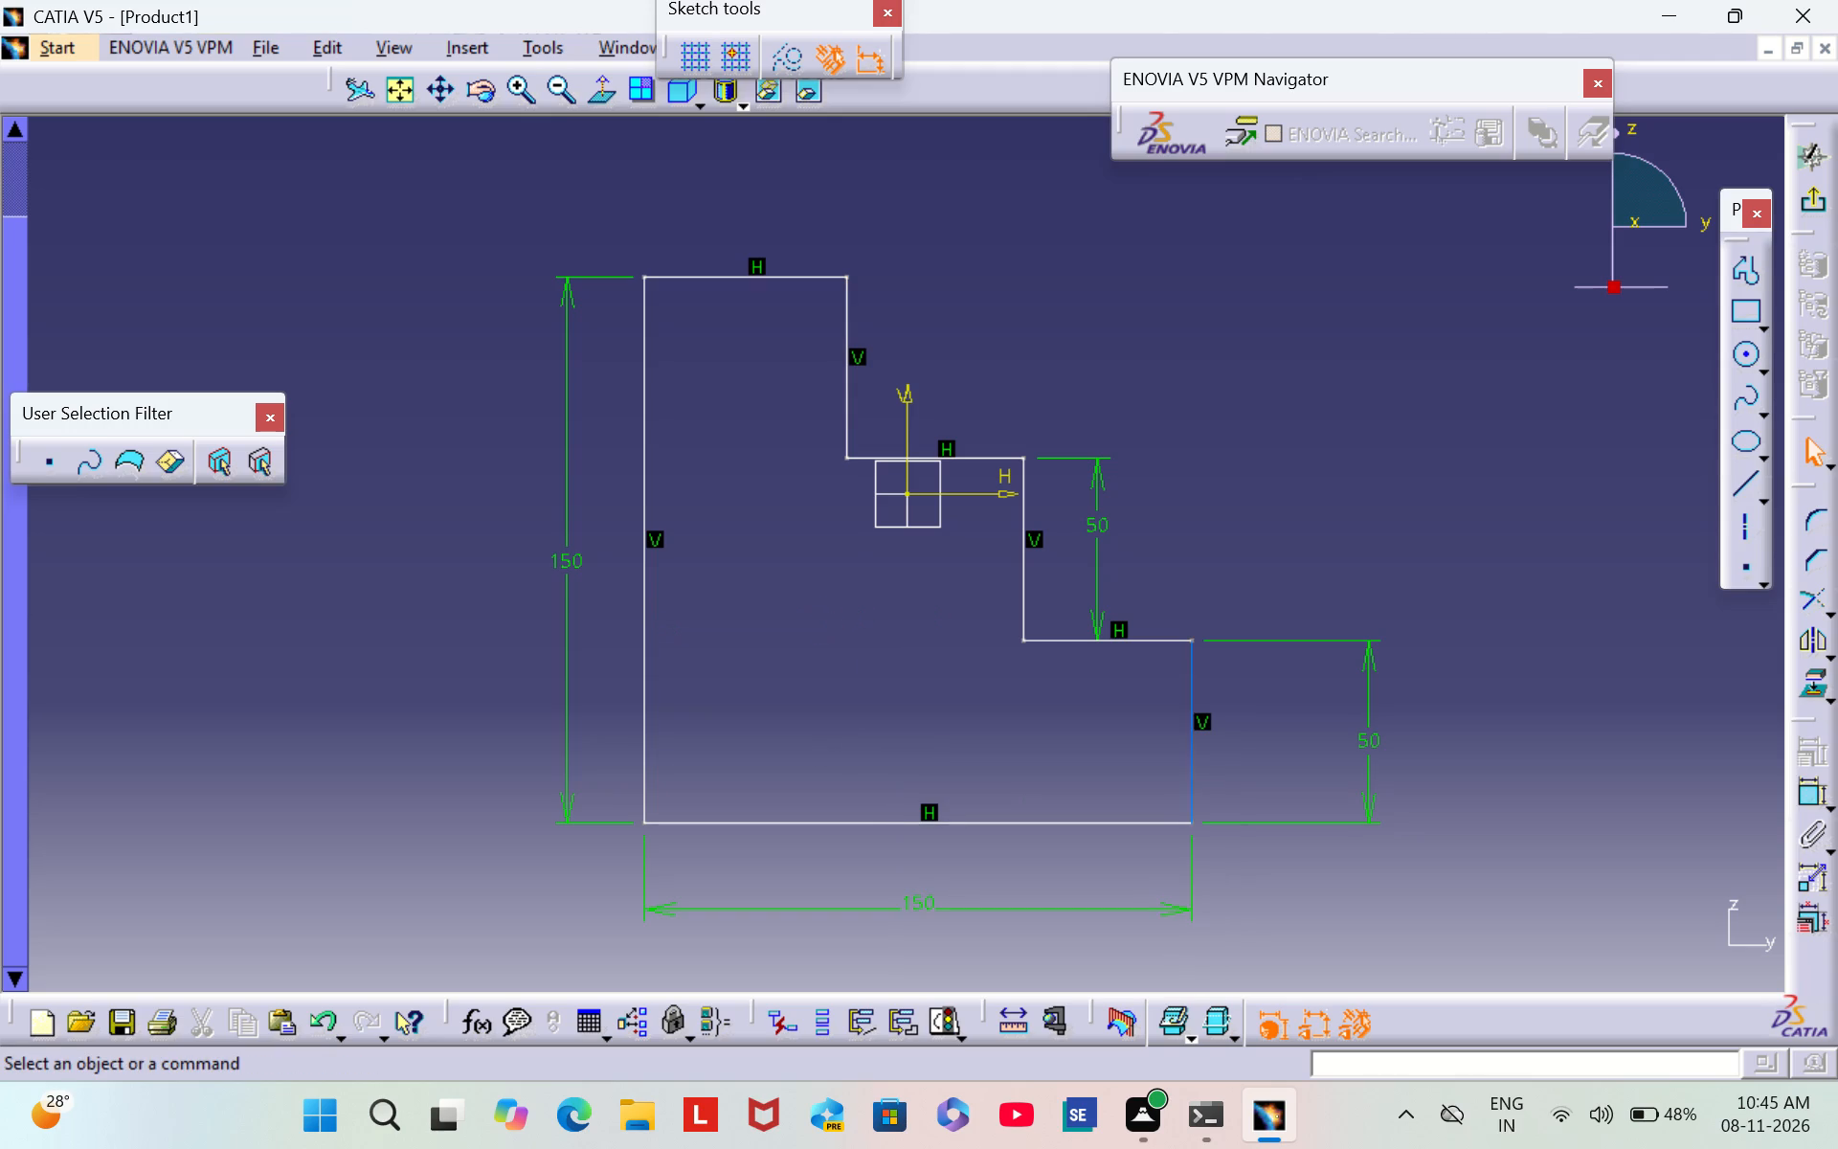
Constrain the length of the staircase profile's top edge to 50 mm, placing the dimension above it.
left_click(1801, 782)
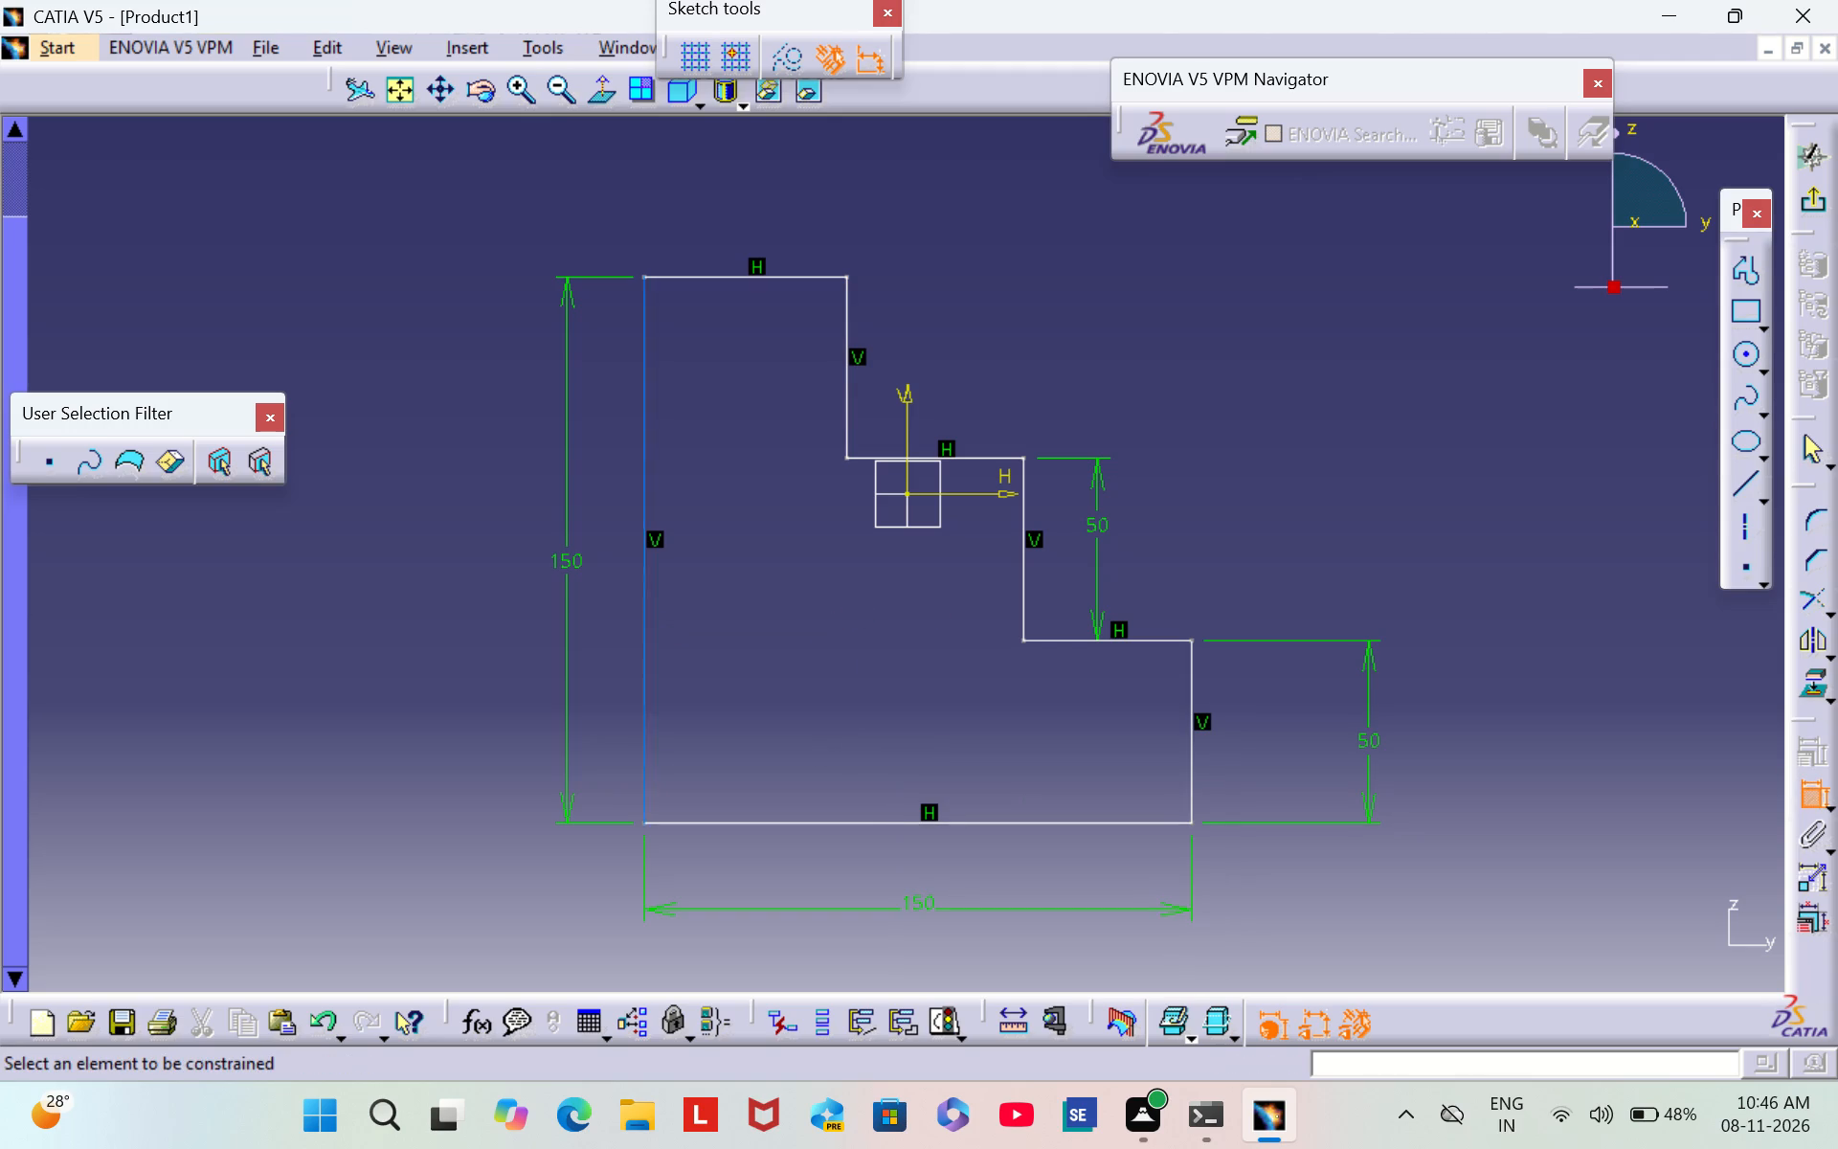
left_click(741, 274)
left_click(741, 231)
double_click(741, 222)
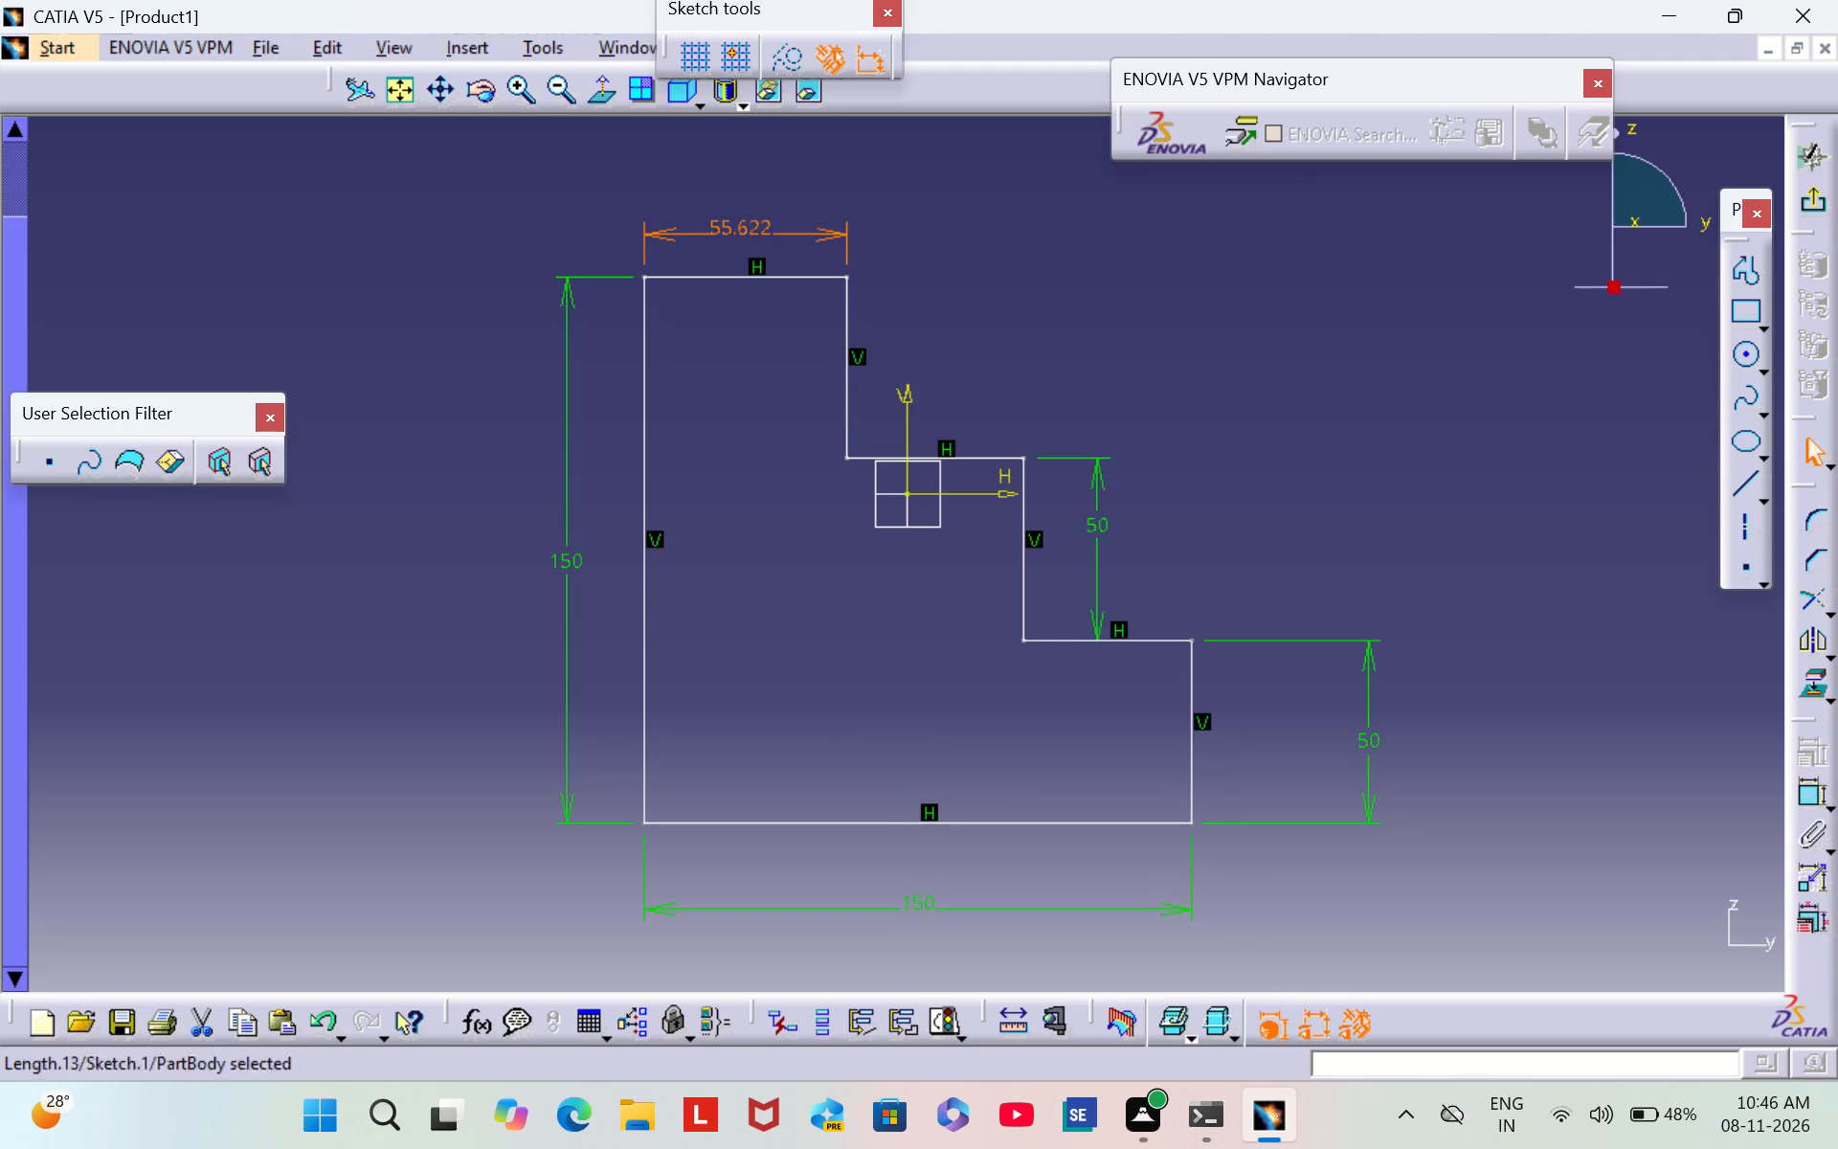
key("BackSpace")
type("50")
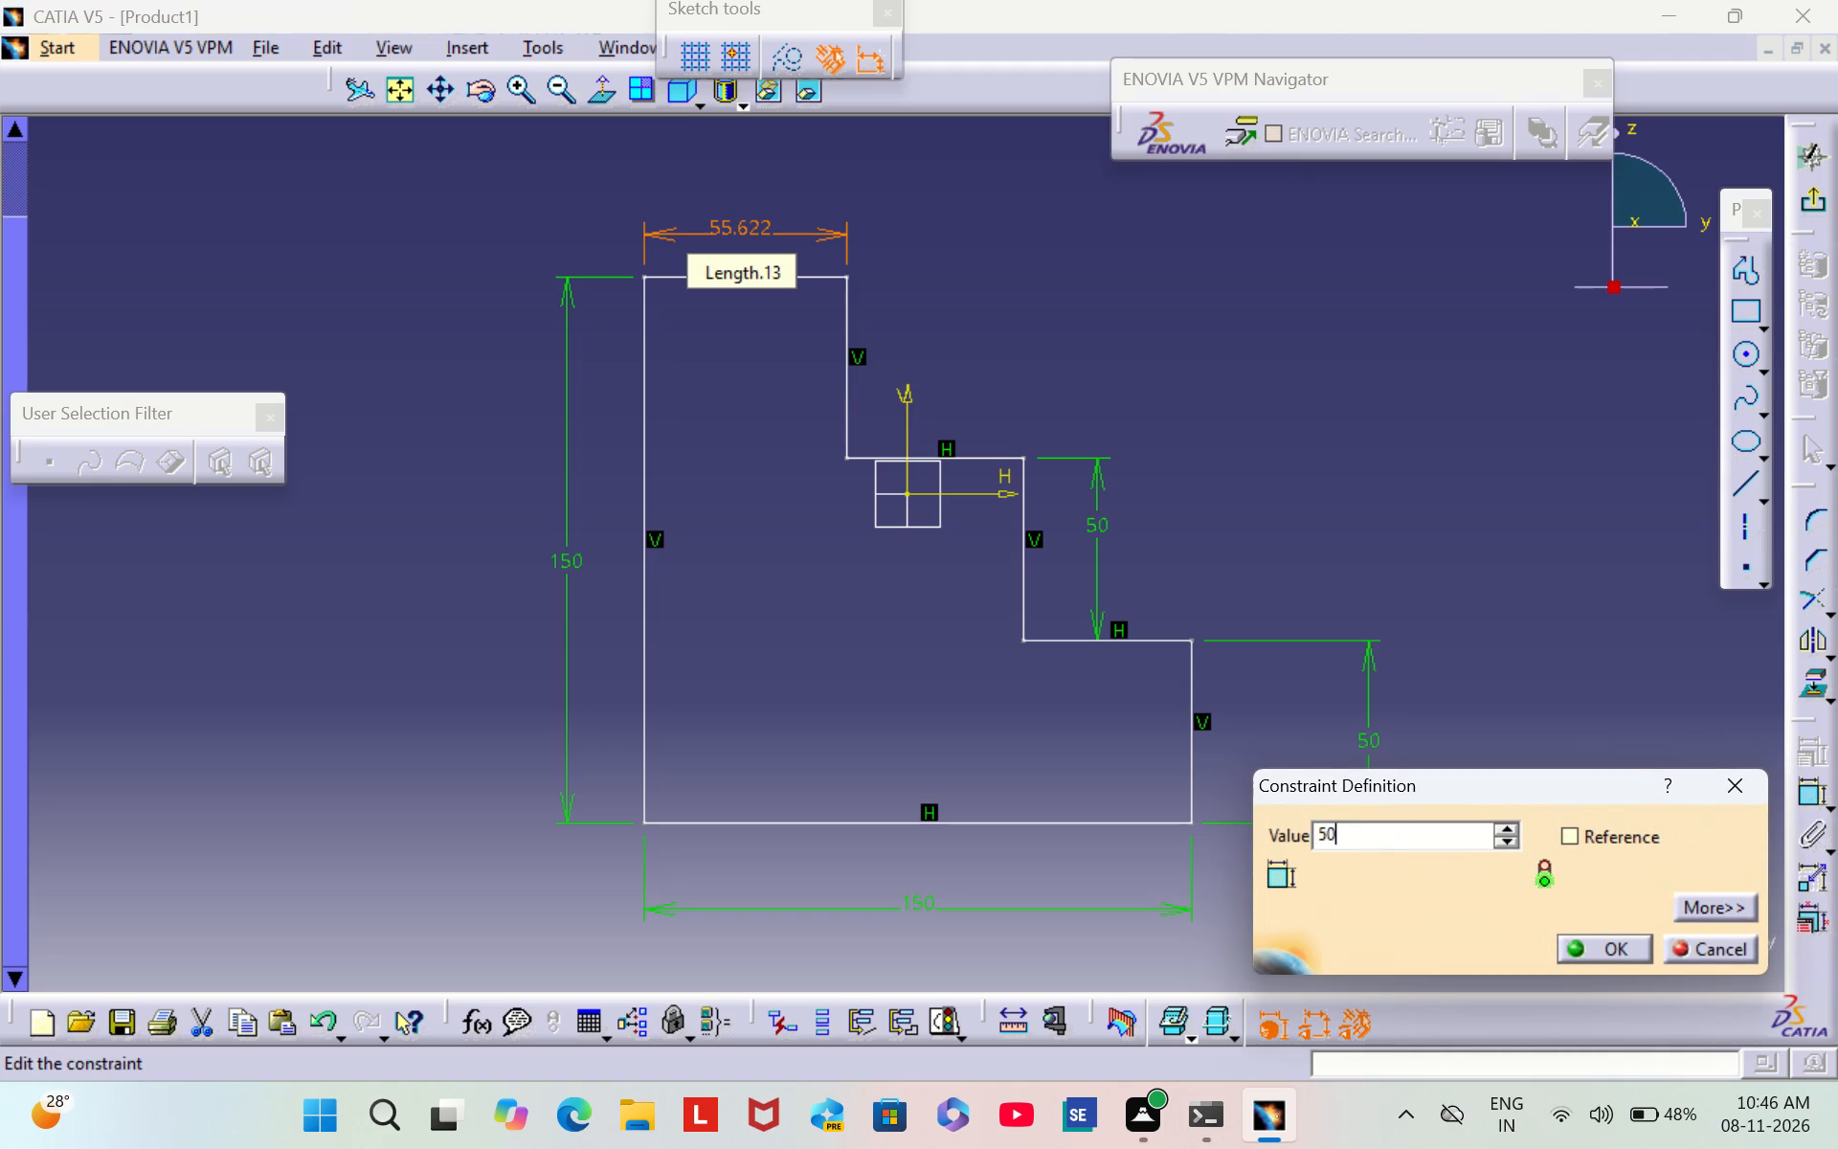
key("Return")
left_click(1173, 178)
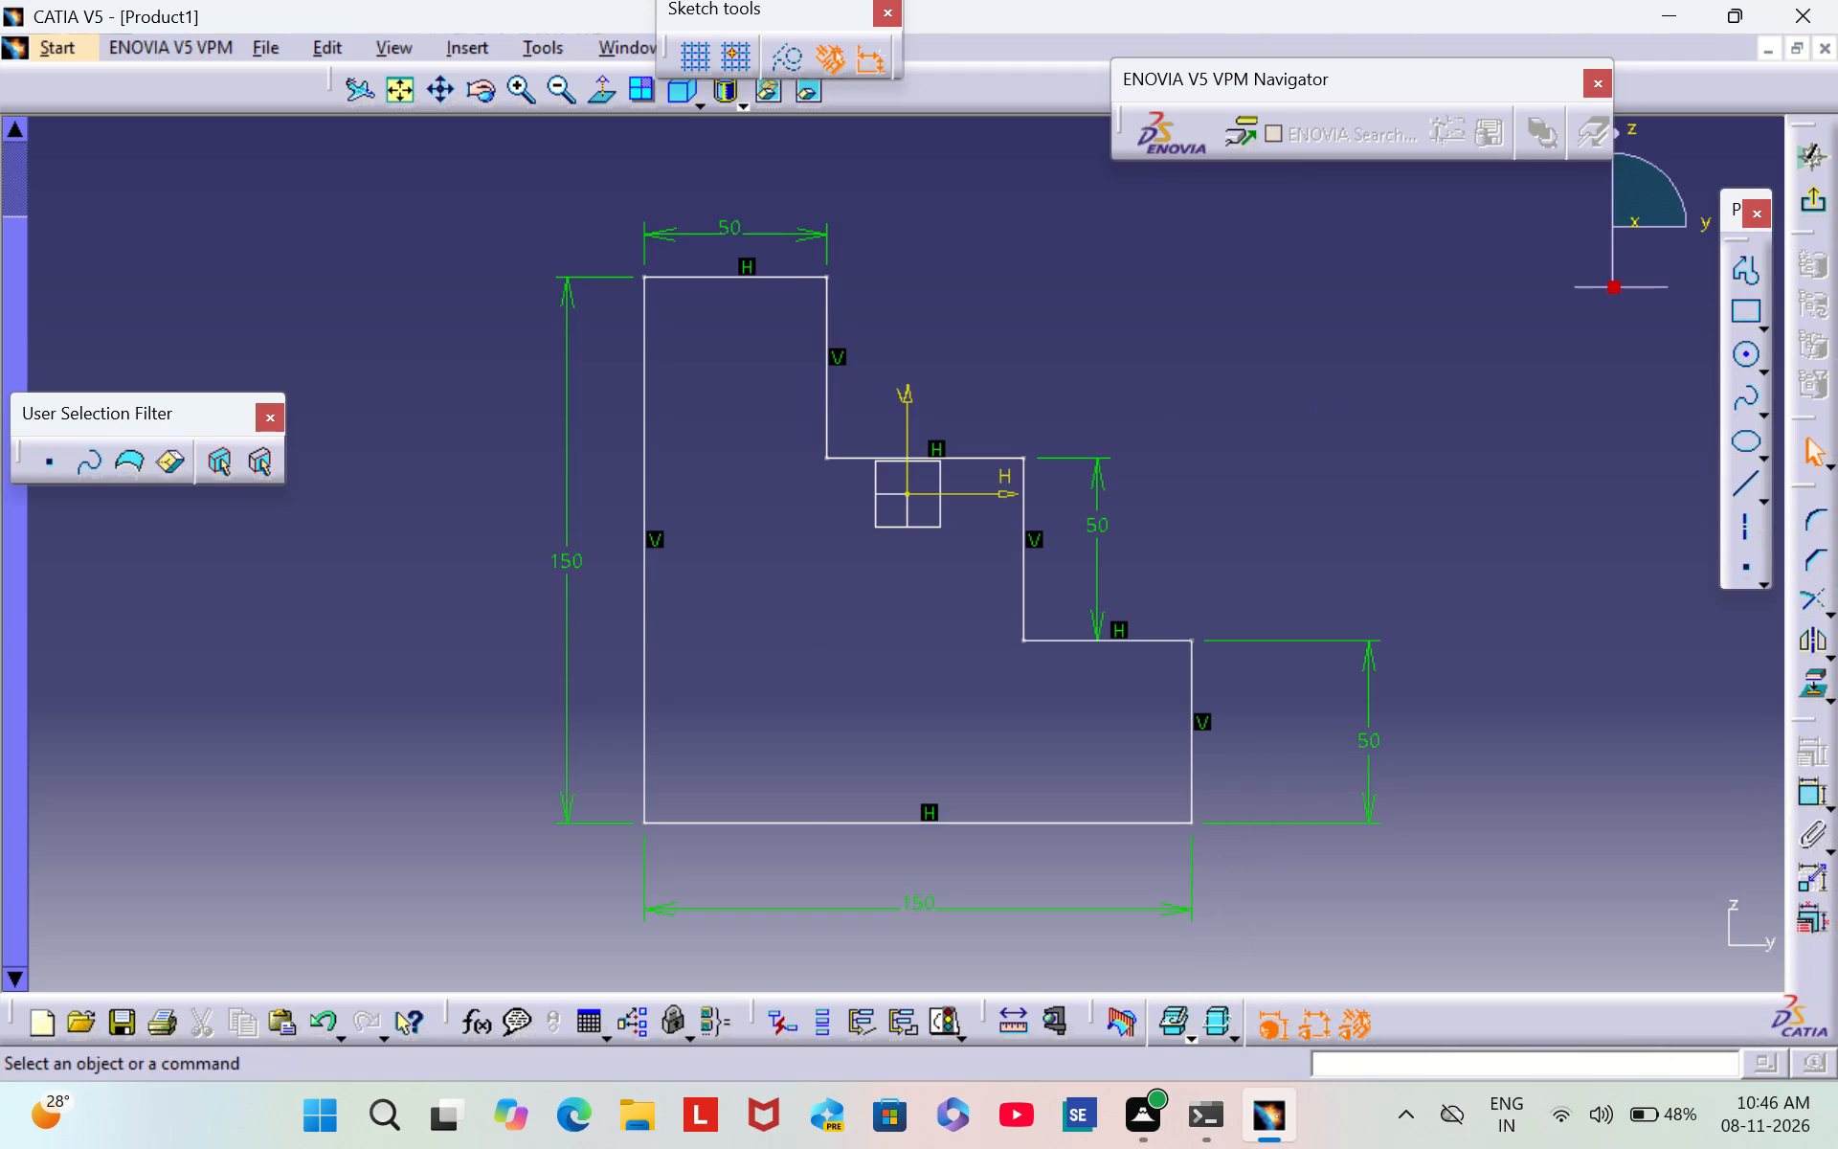
Constrain the middle step's horizontal edge to 50 mm, placing the dimension above it.
double_click(1801, 784)
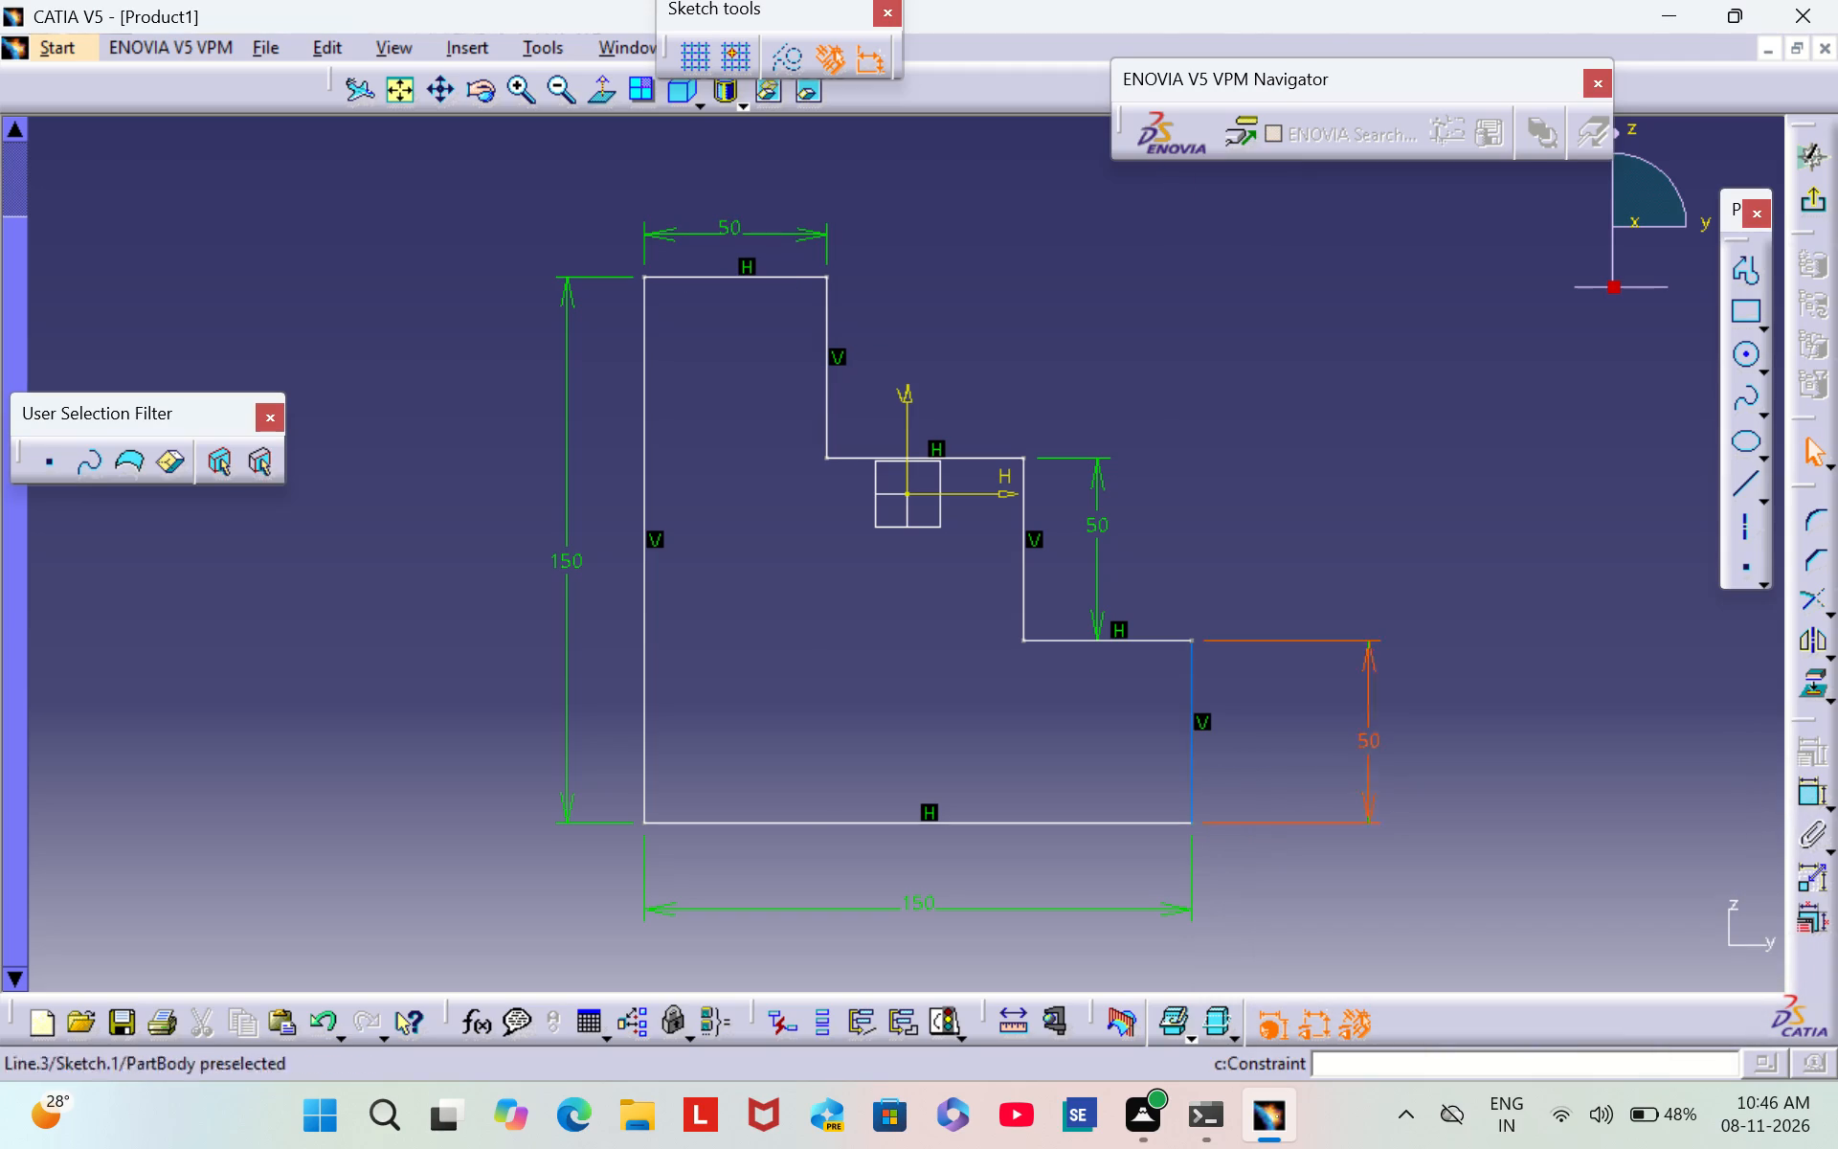
left_click(977, 458)
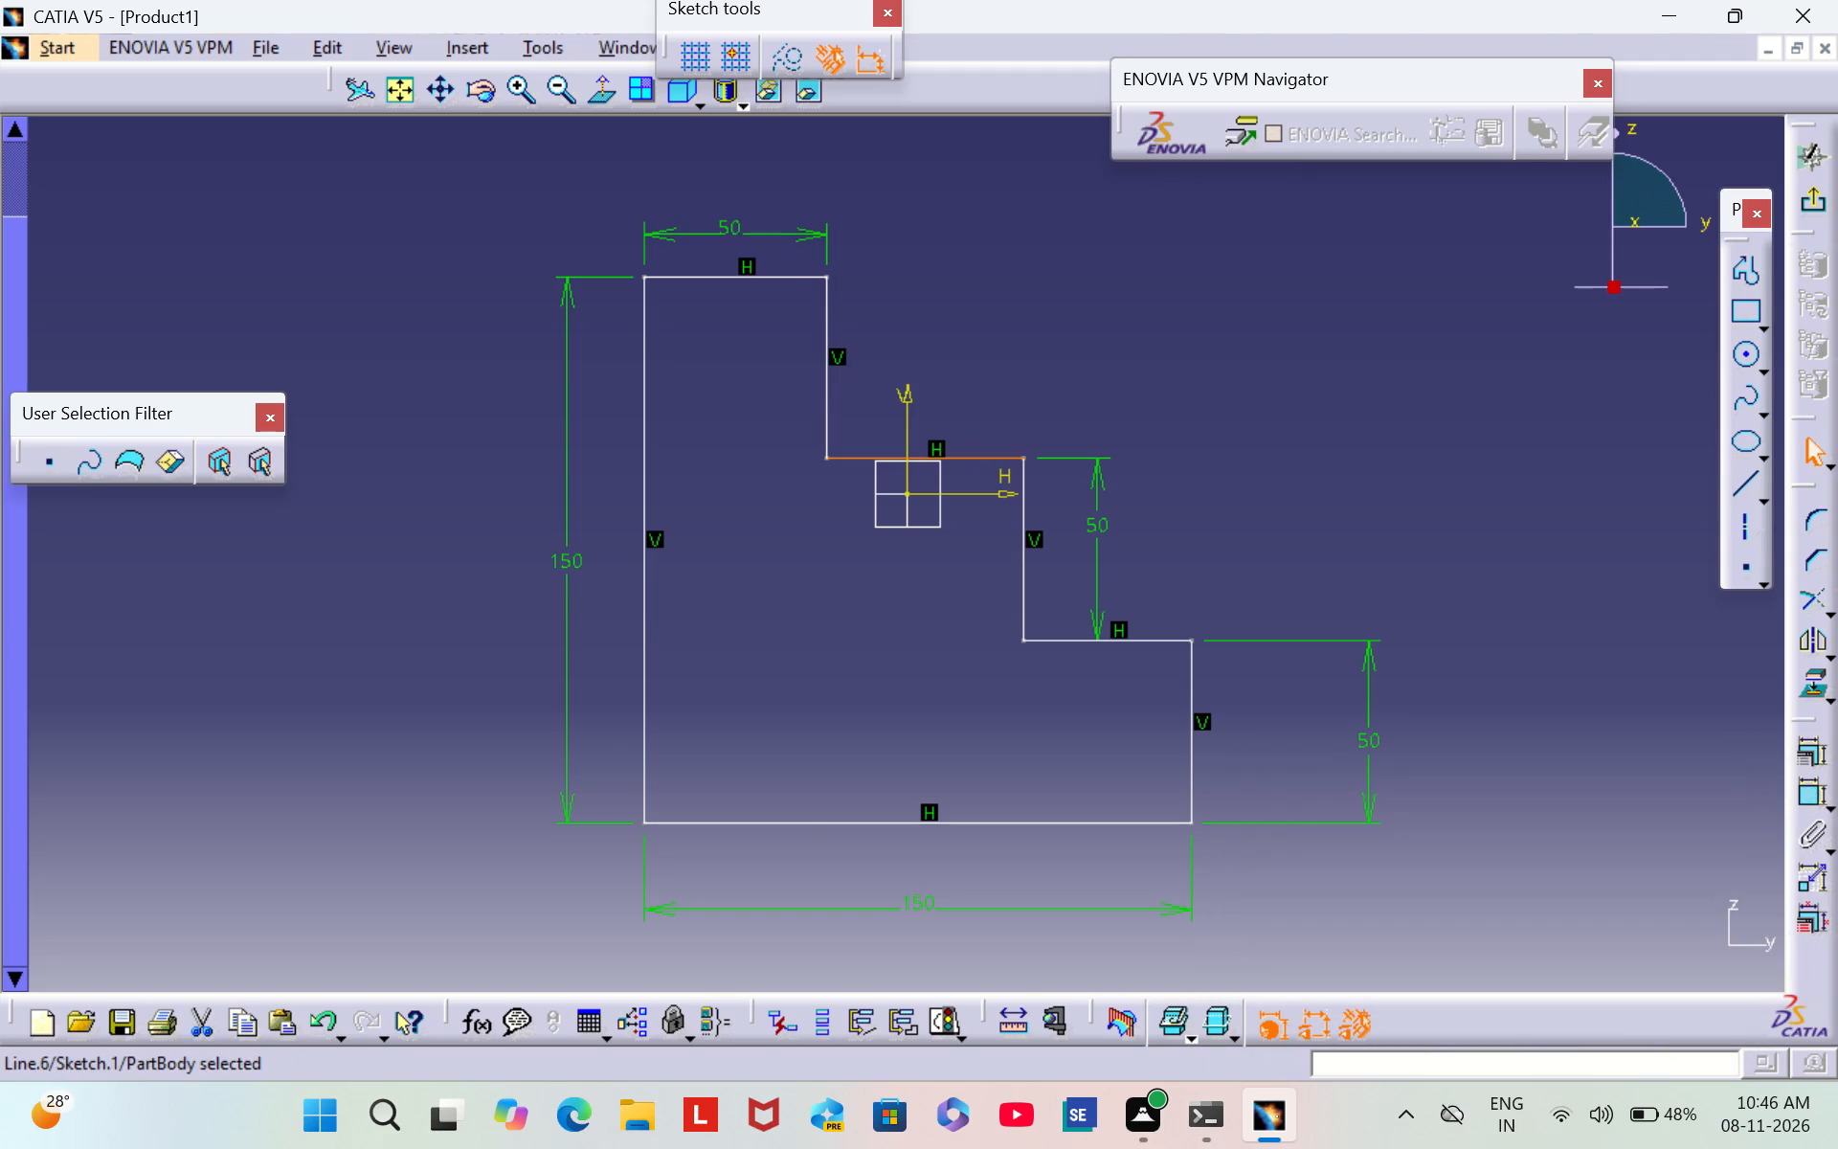
left_click(1798, 803)
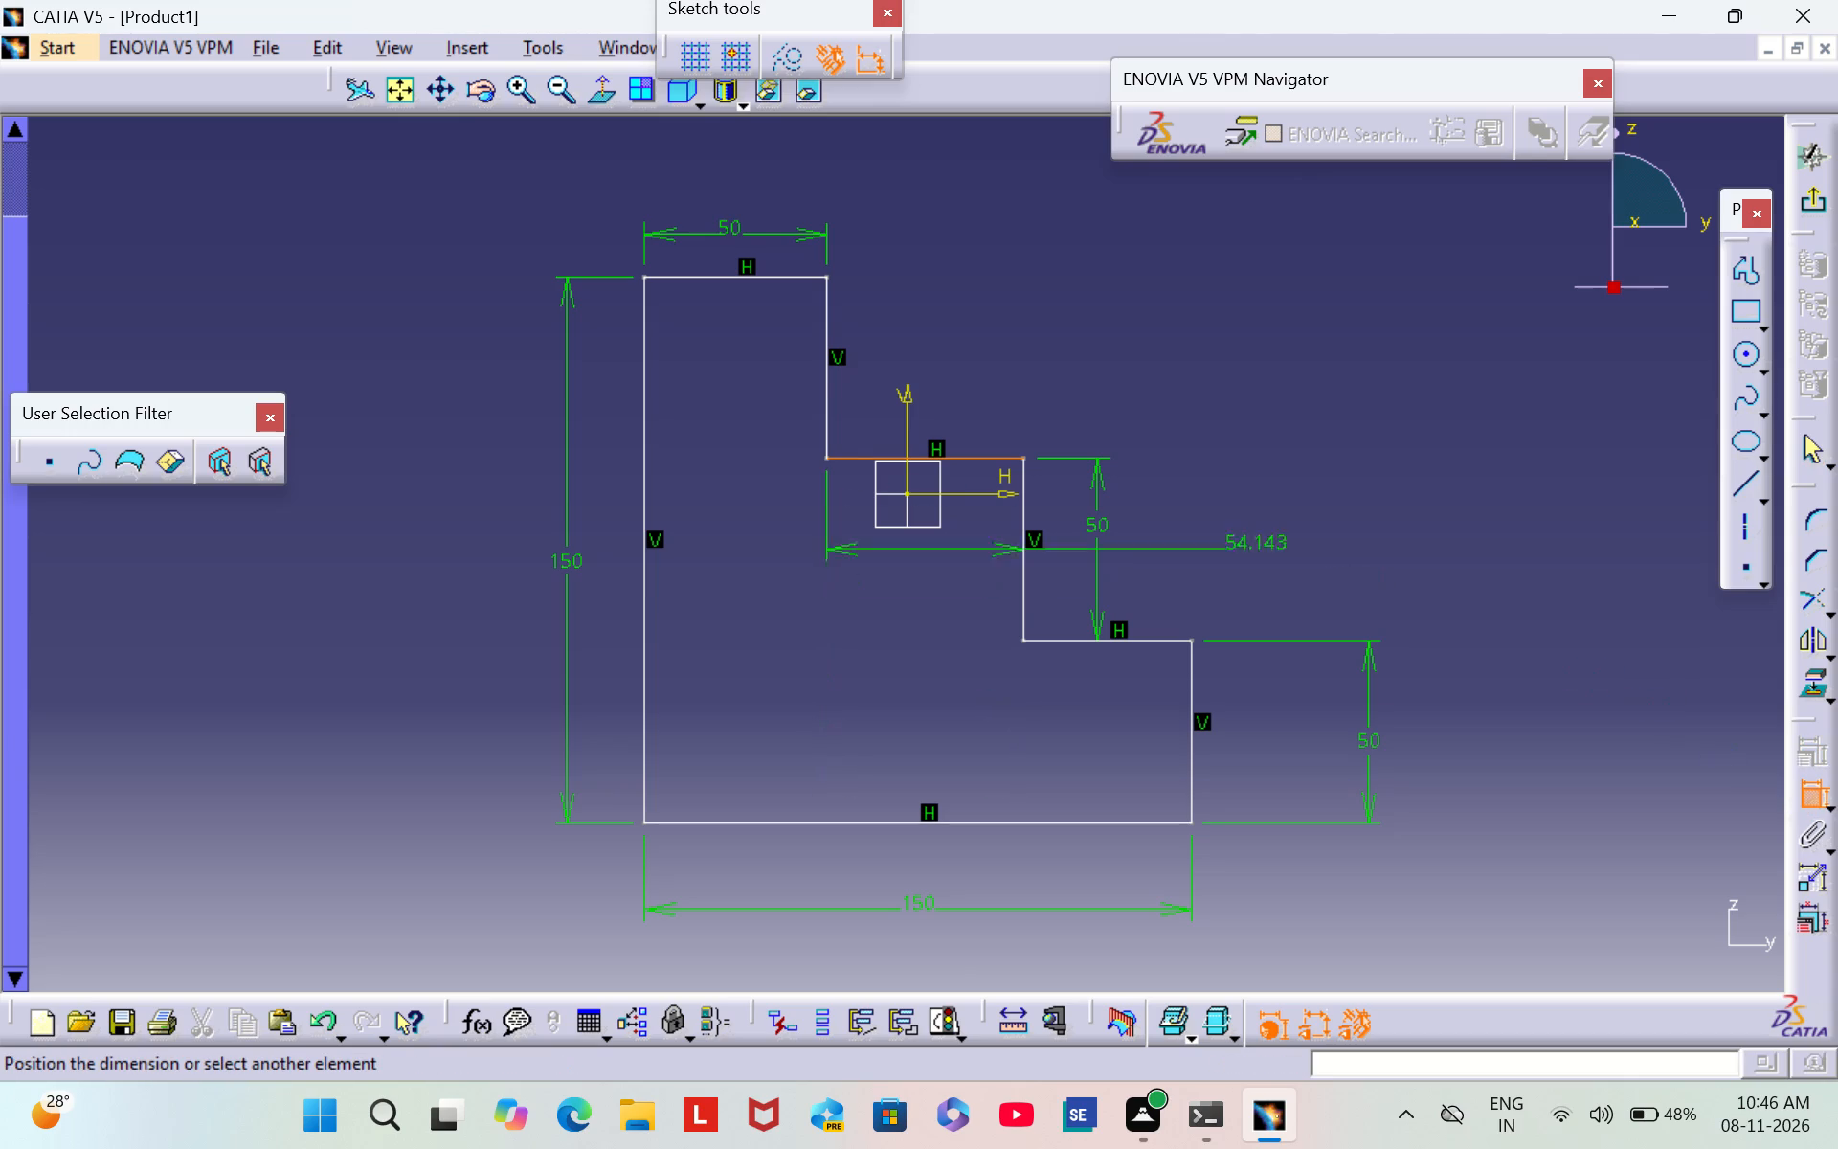
left_click(939, 376)
double_click(932, 372)
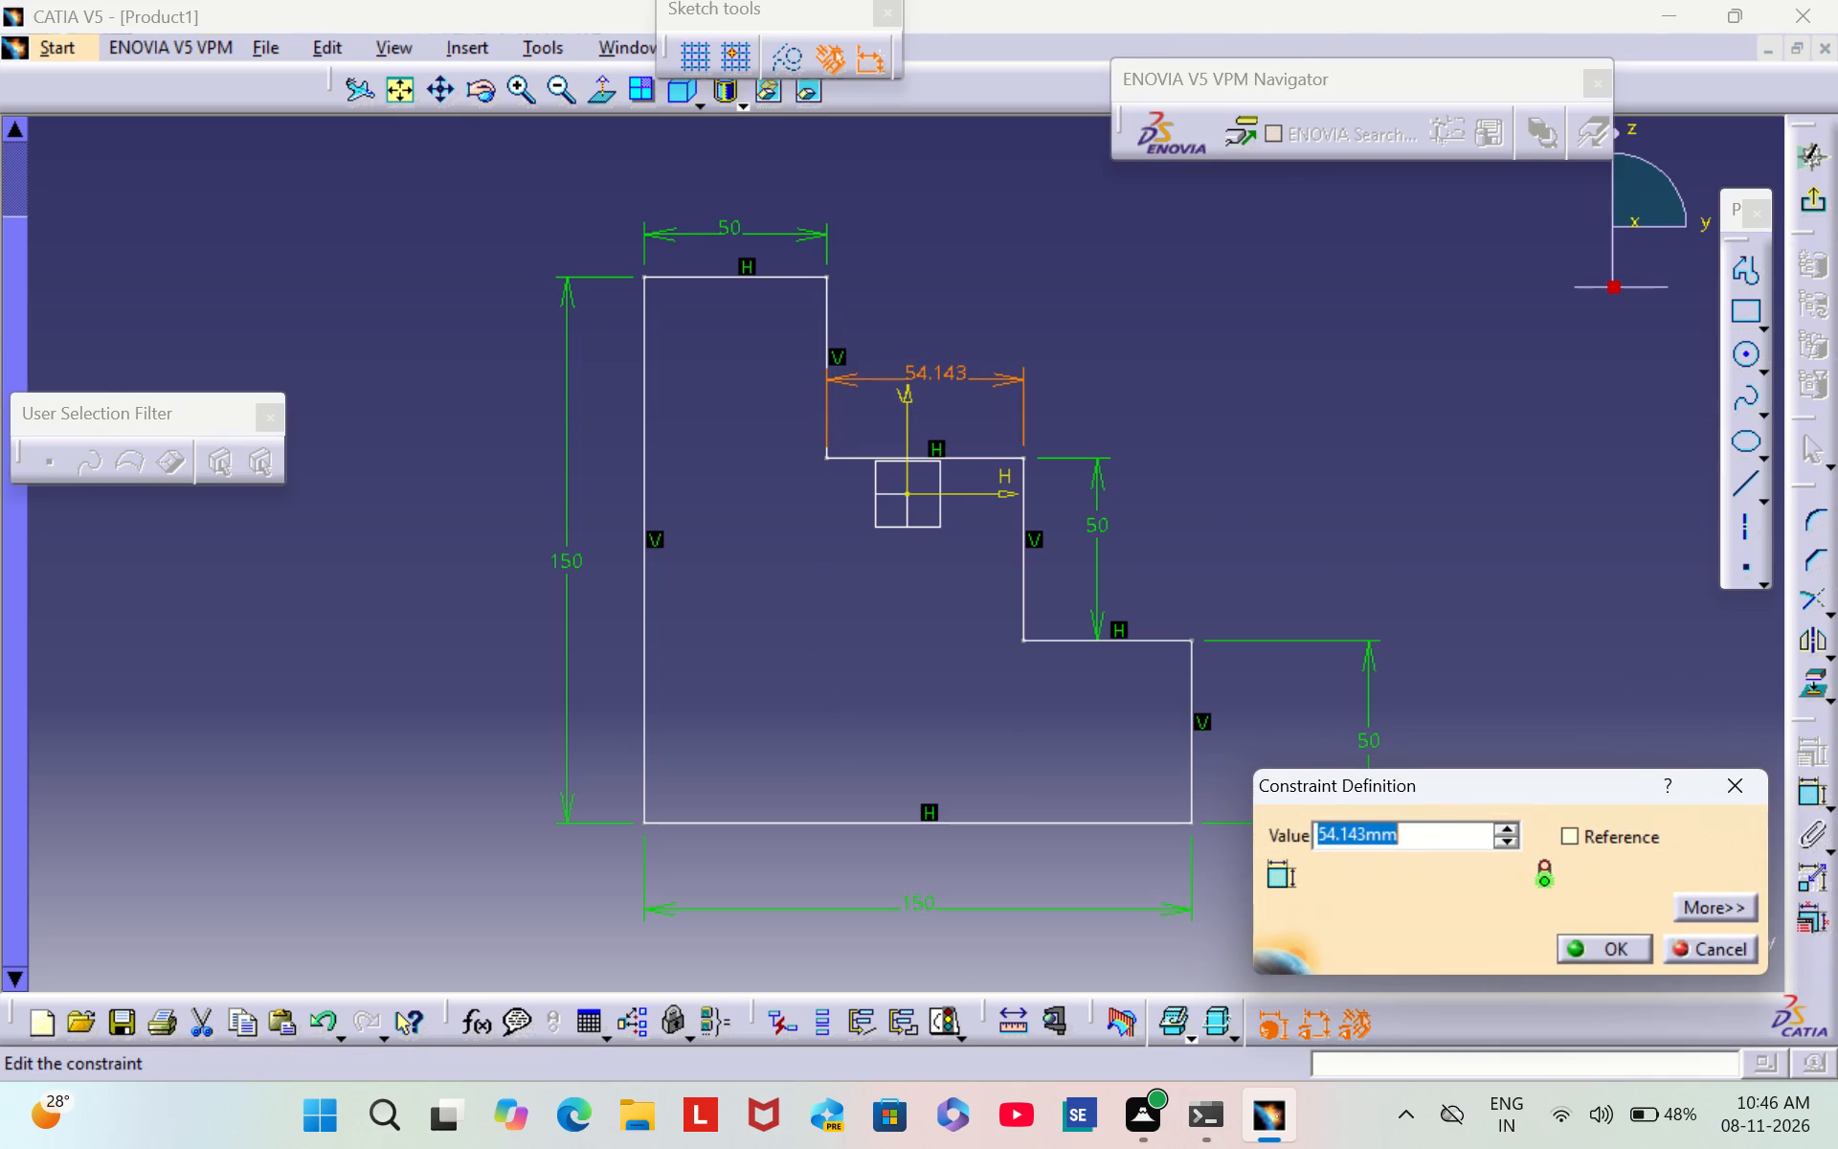
key("BackSpace")
type("50")
key("Return")
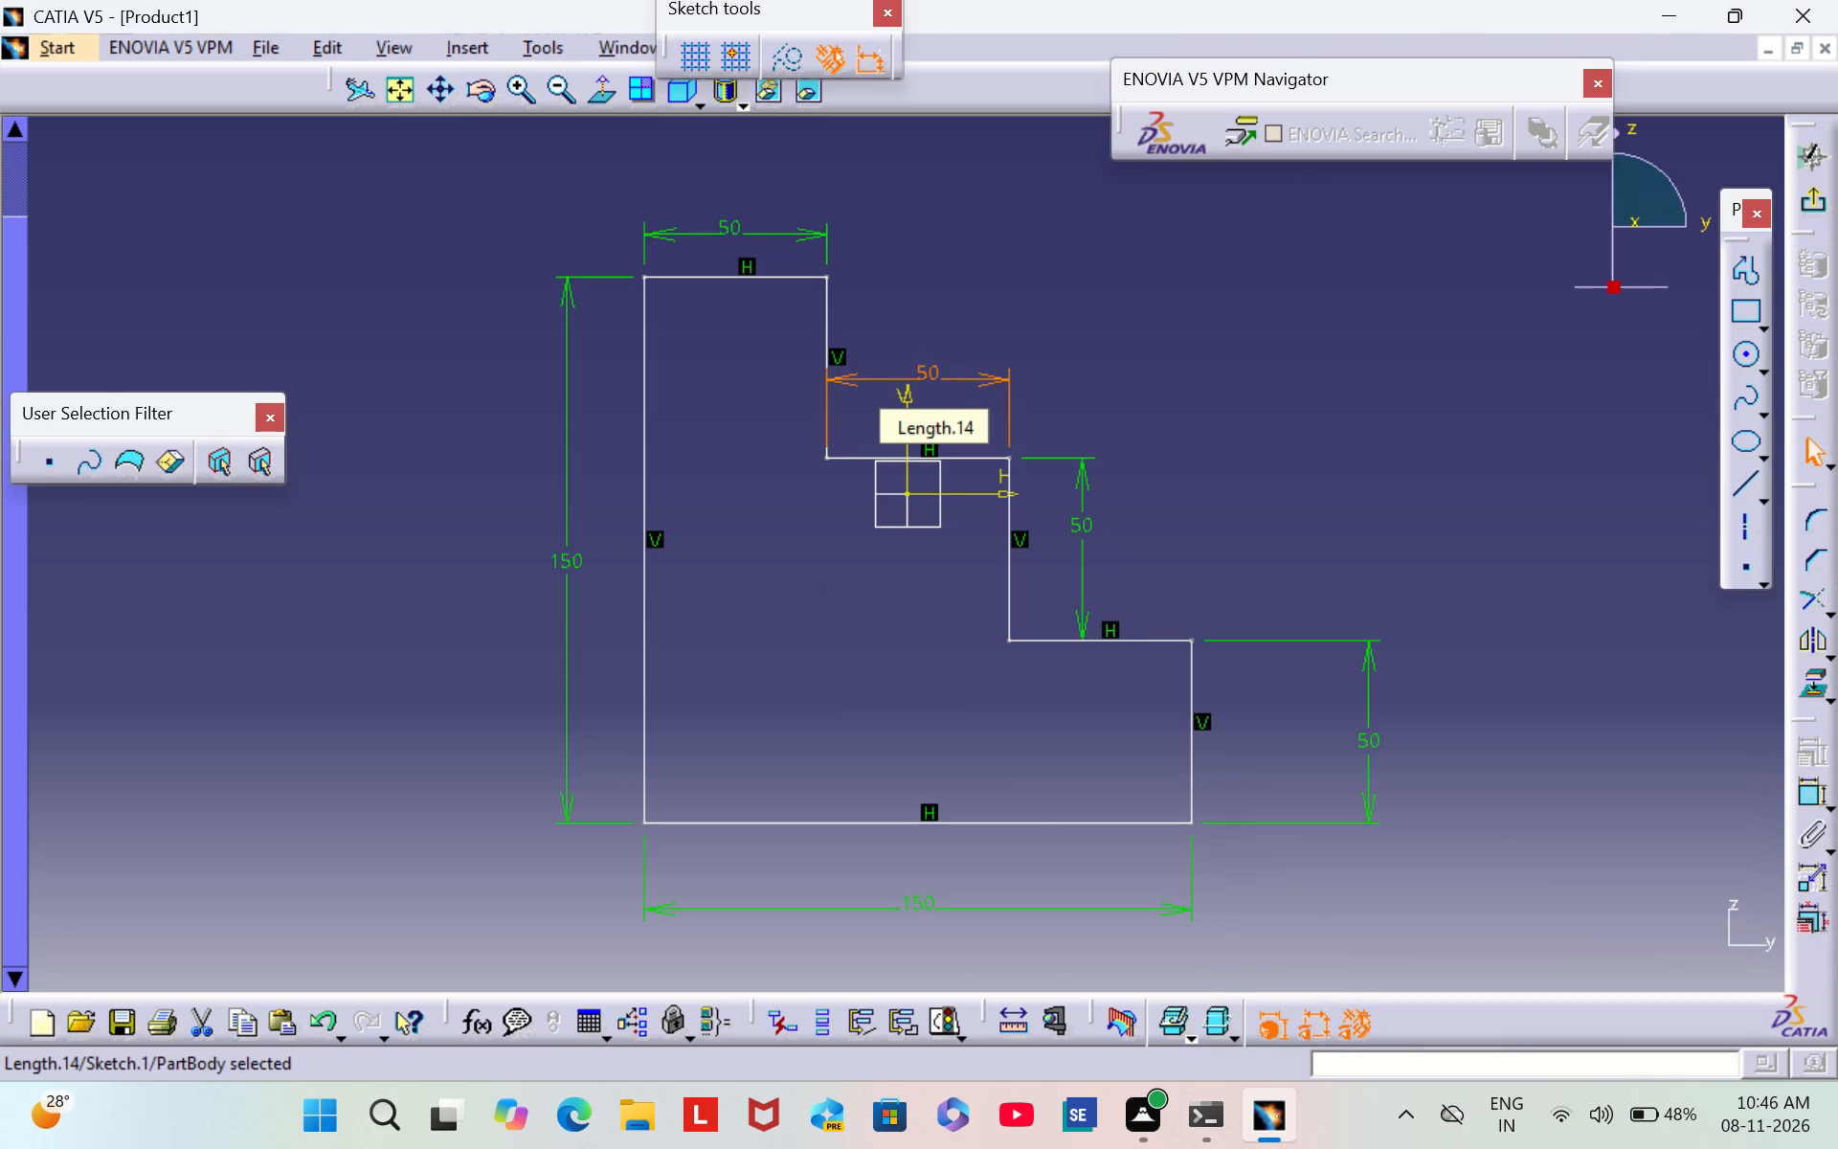
left_click(1396, 505)
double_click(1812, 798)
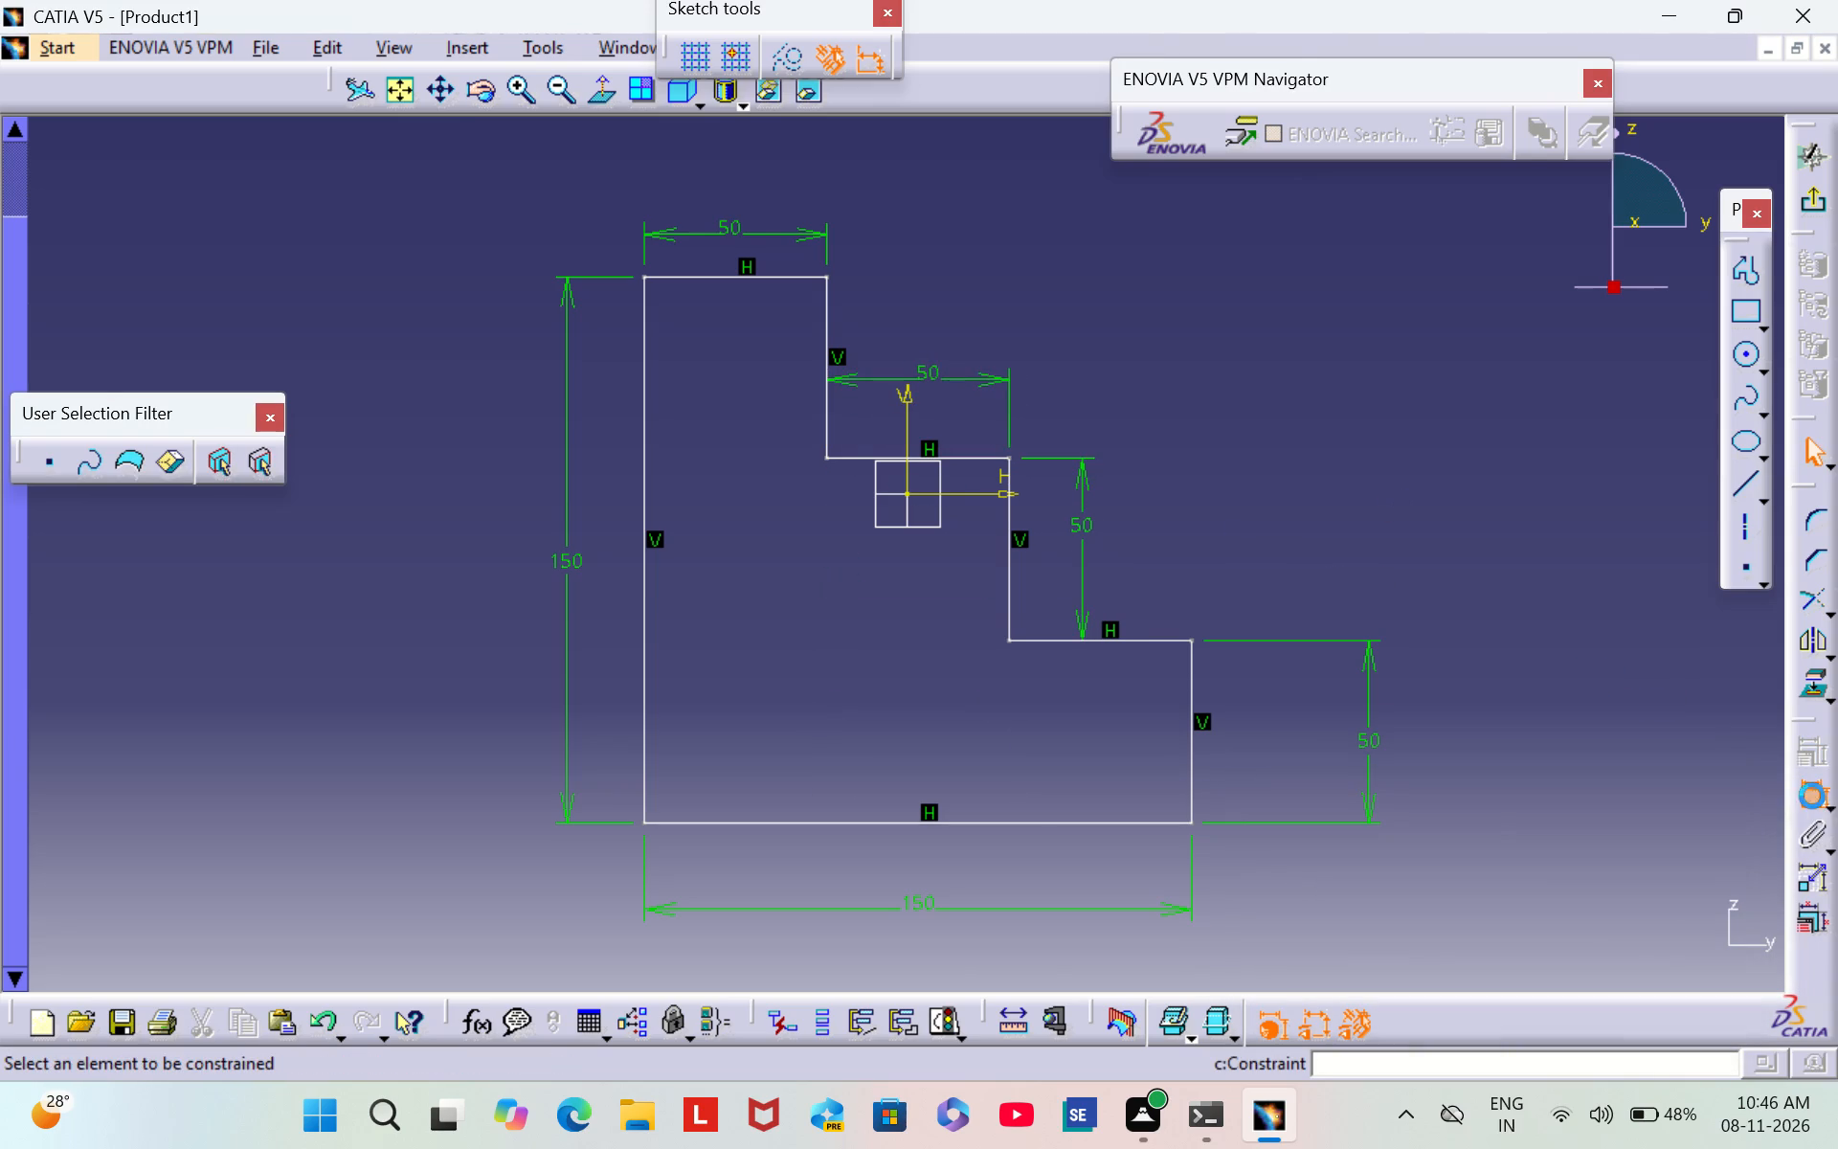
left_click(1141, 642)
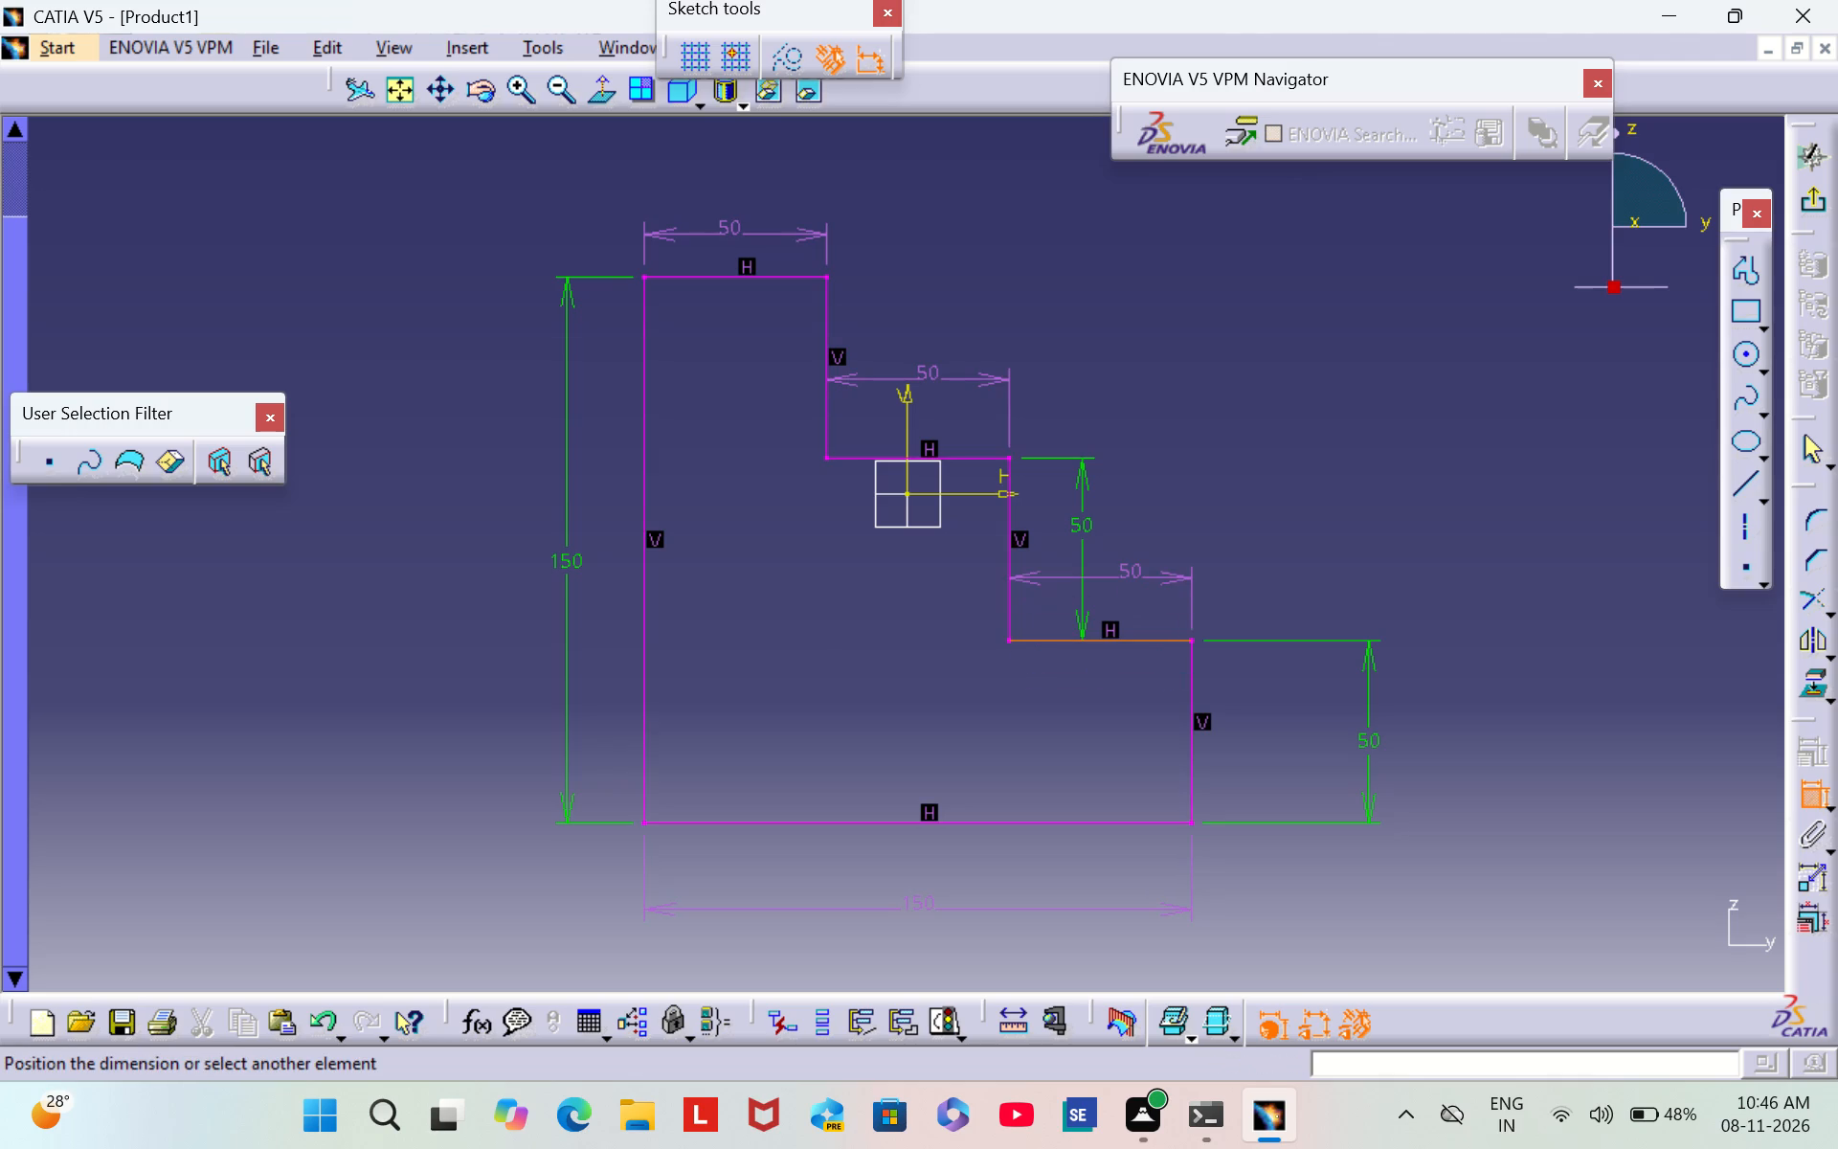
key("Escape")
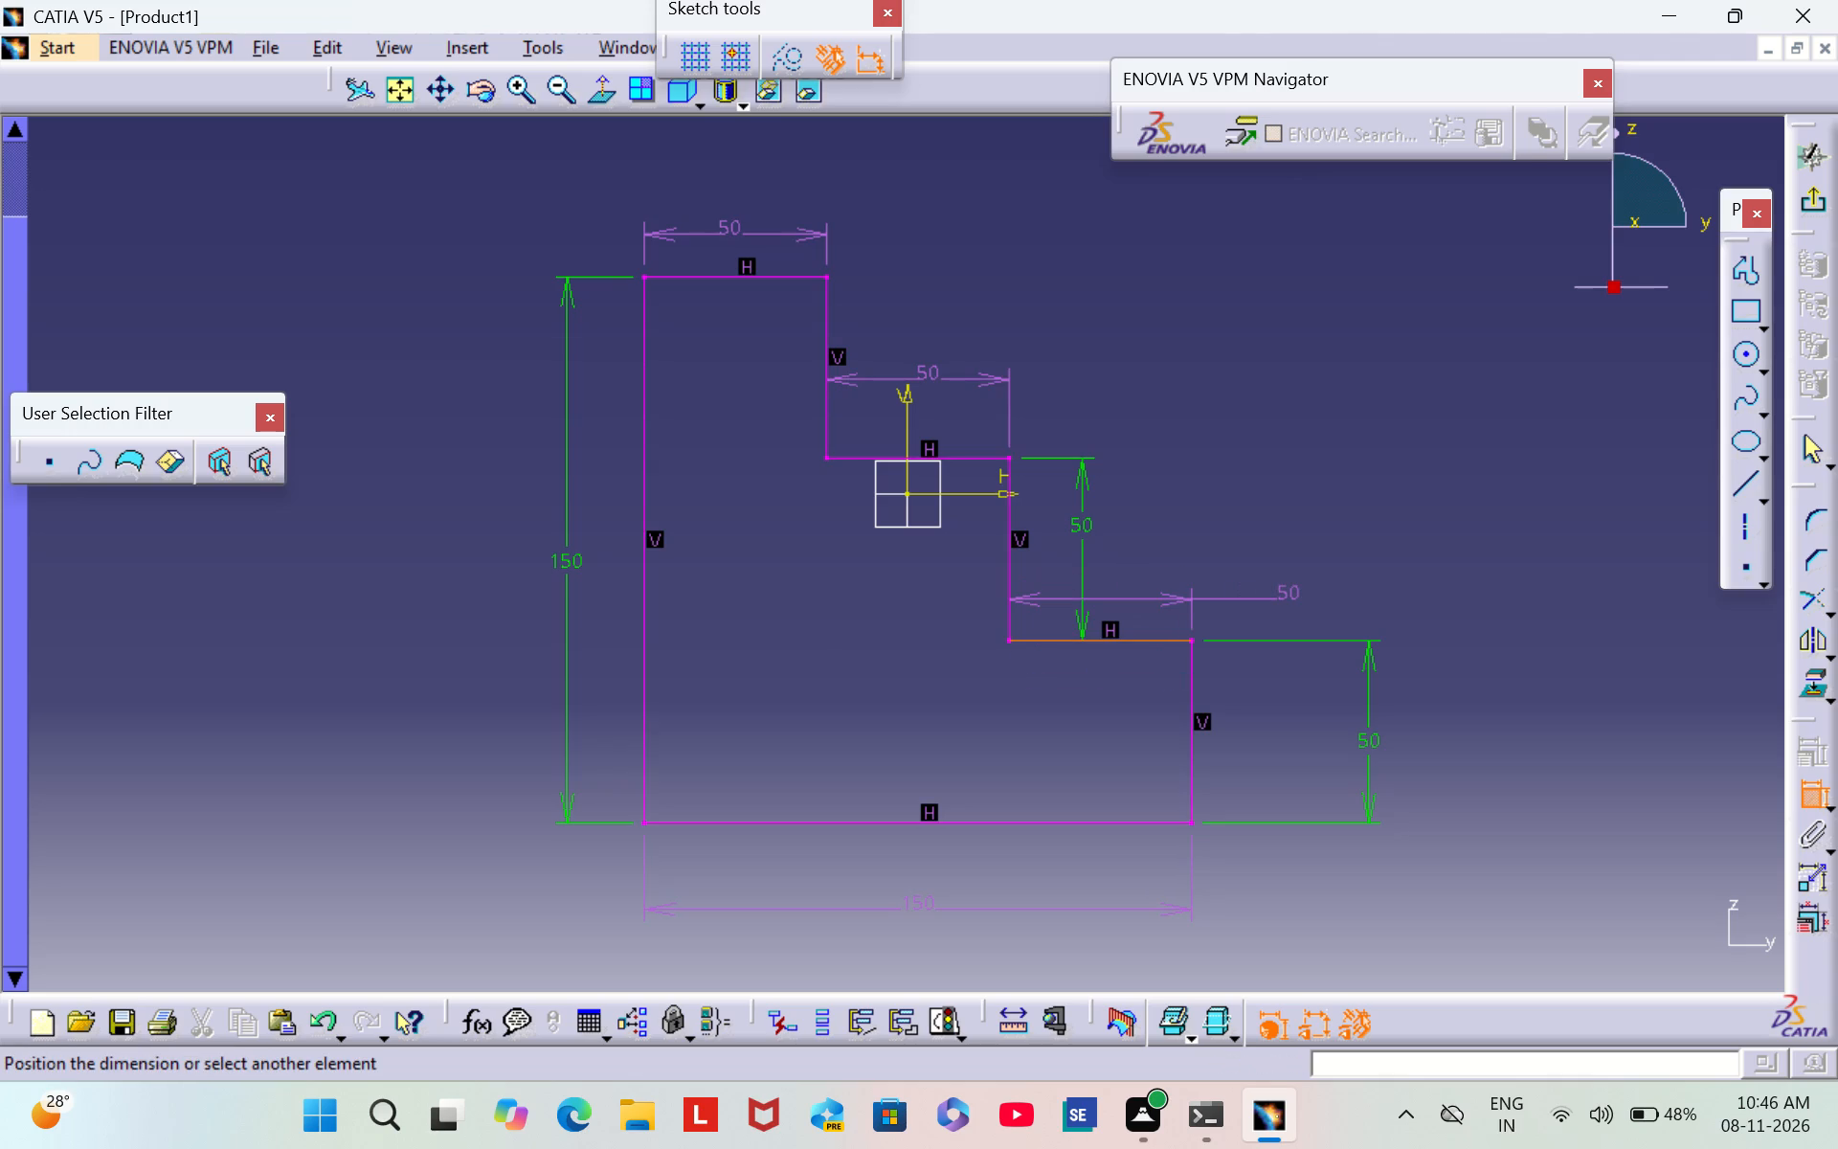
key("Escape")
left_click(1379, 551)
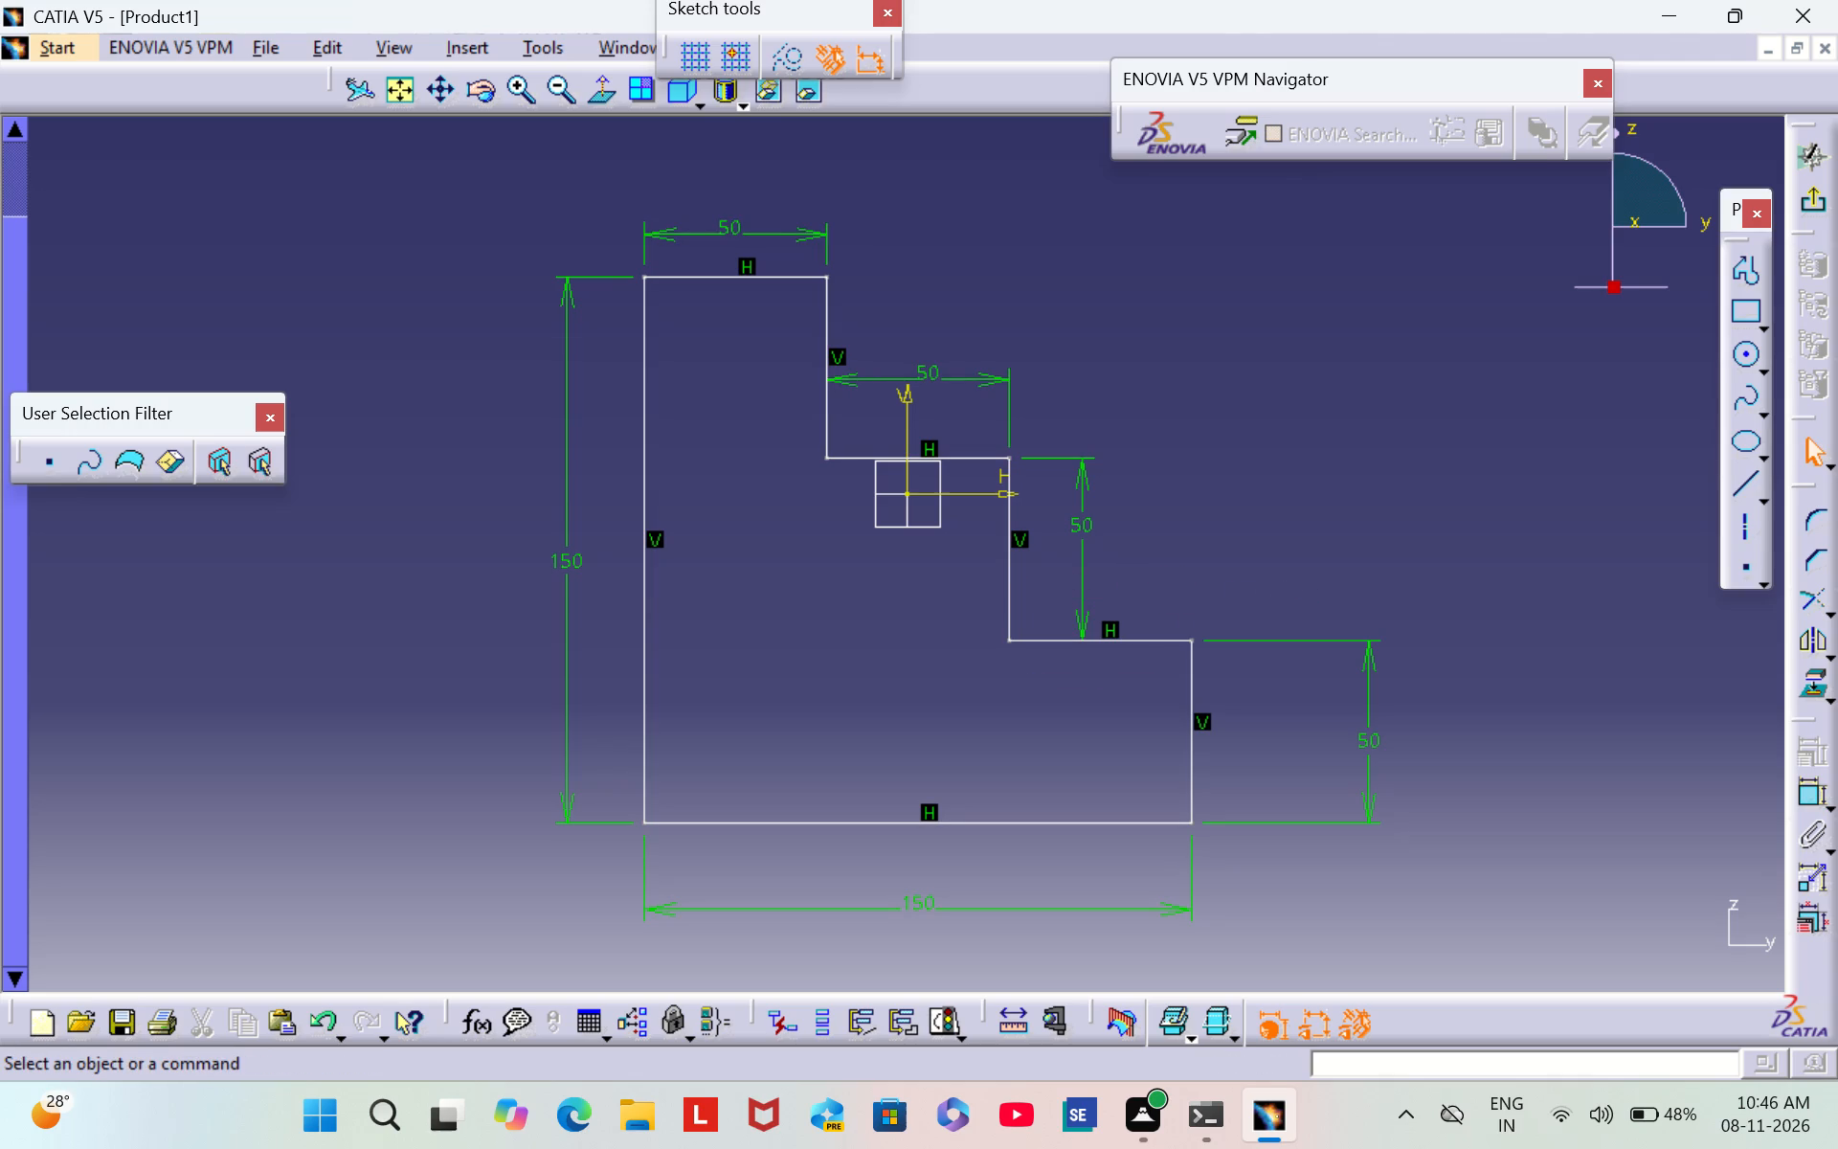
Constrain the two endpoints of the profile's tall vertical edge as symmetric about the sketch's horizontal axis.
double_click(1804, 797)
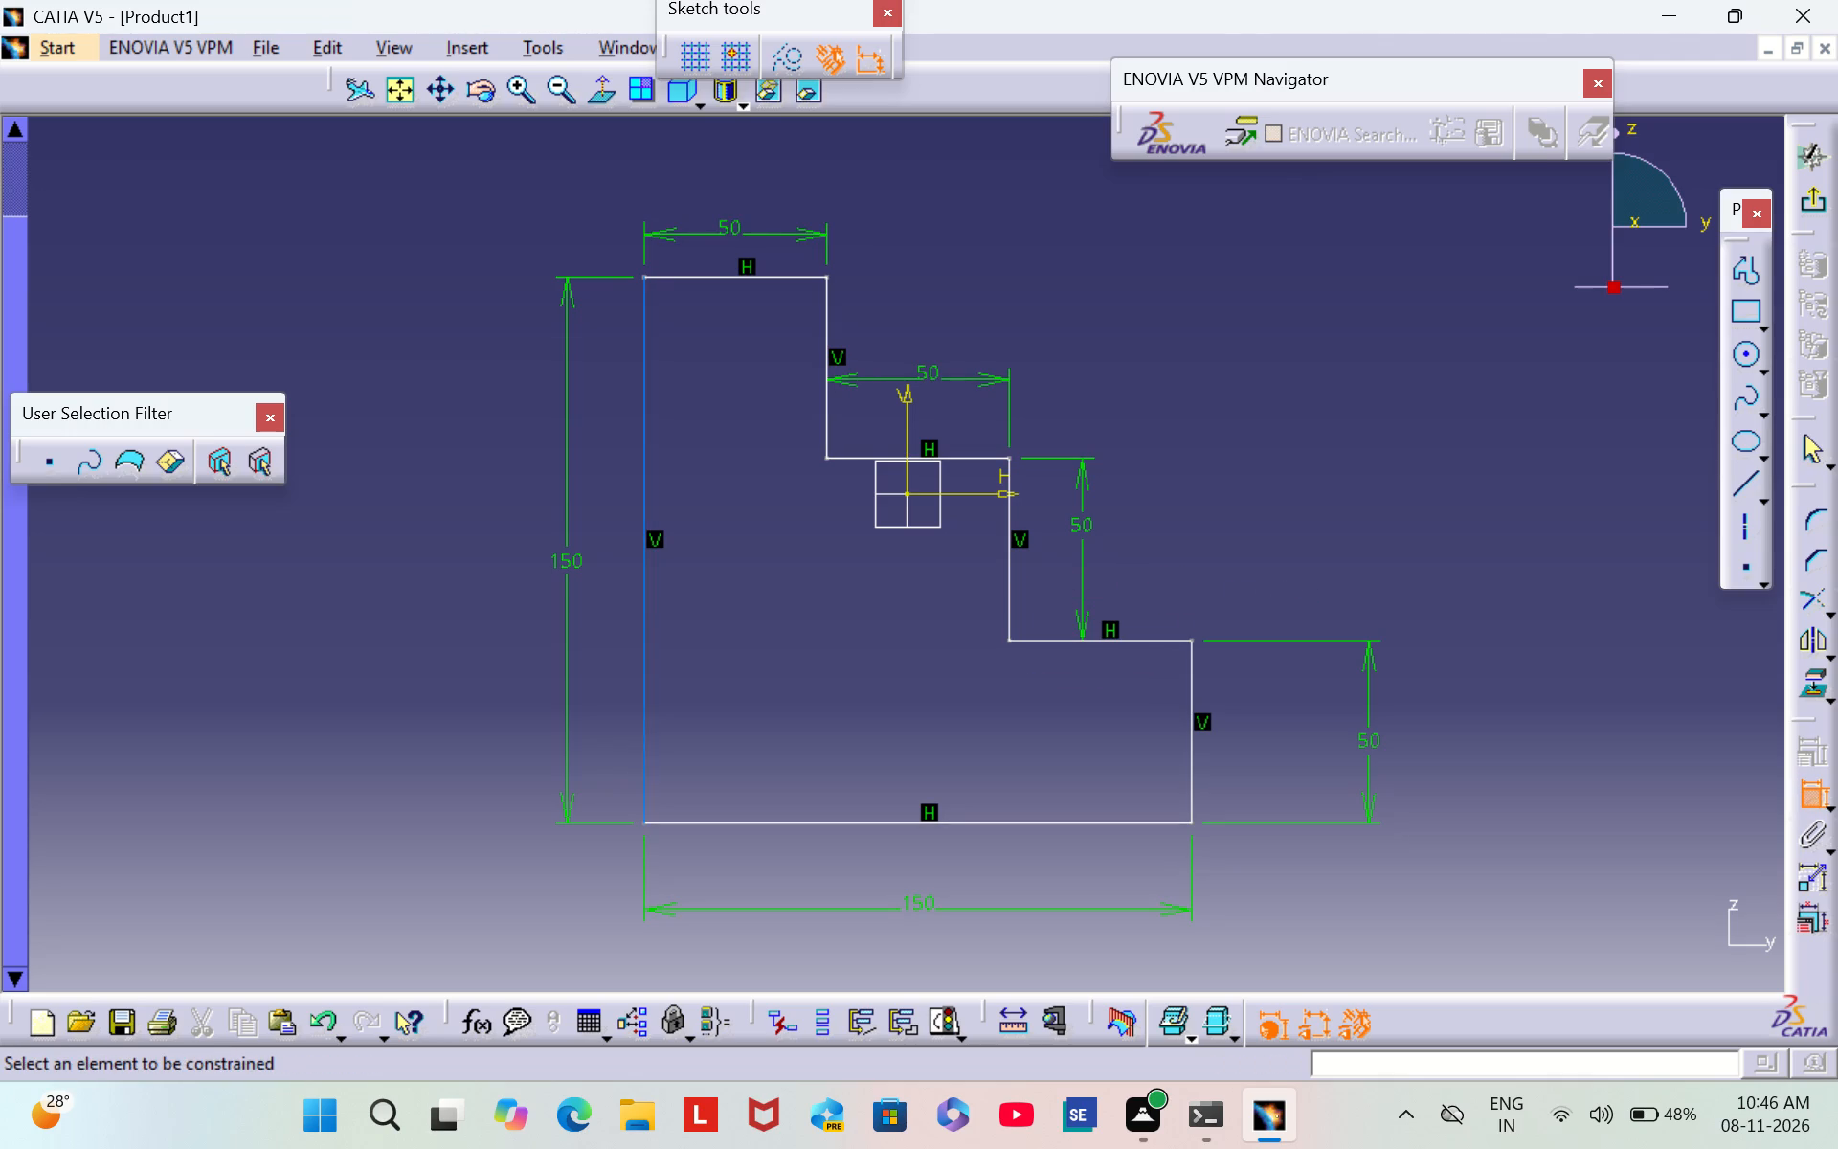
left_click(639, 271)
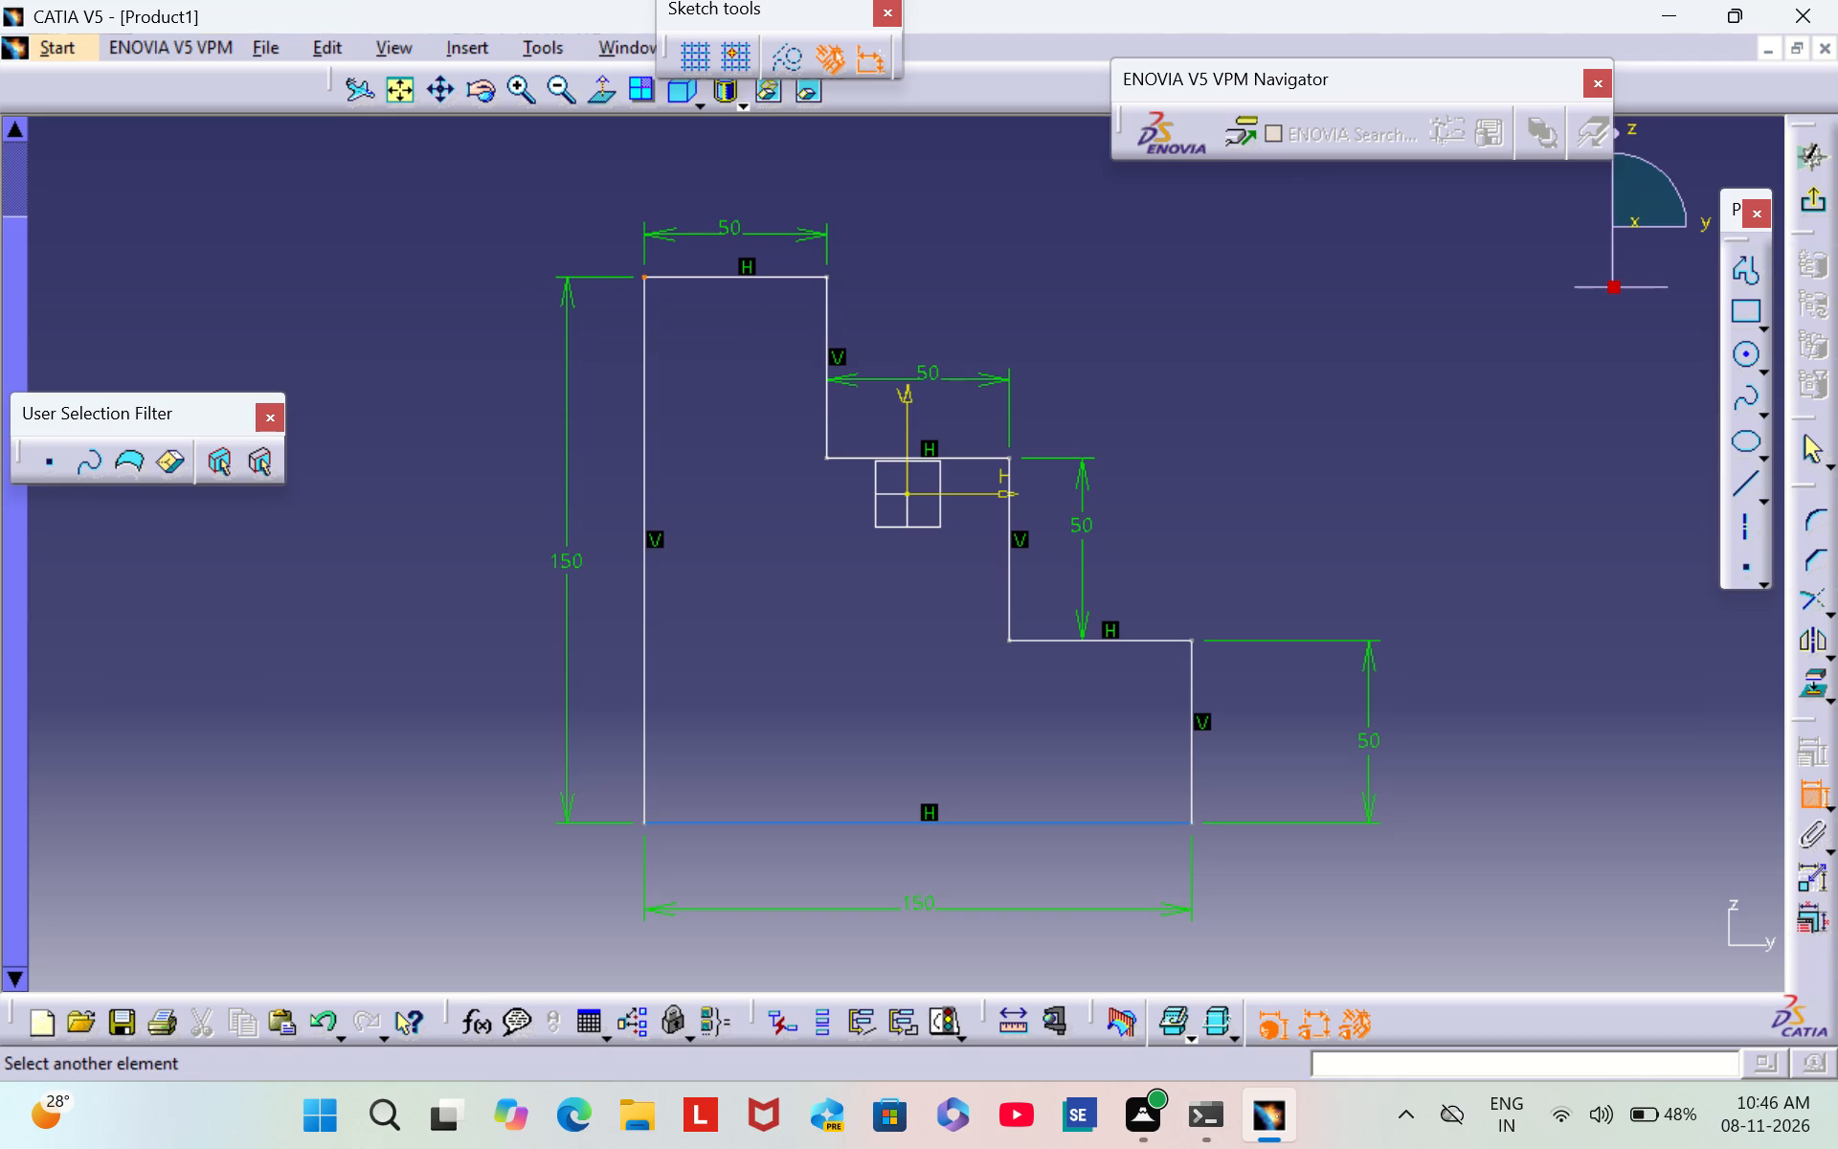
left_click(644, 821)
right_click(688, 733)
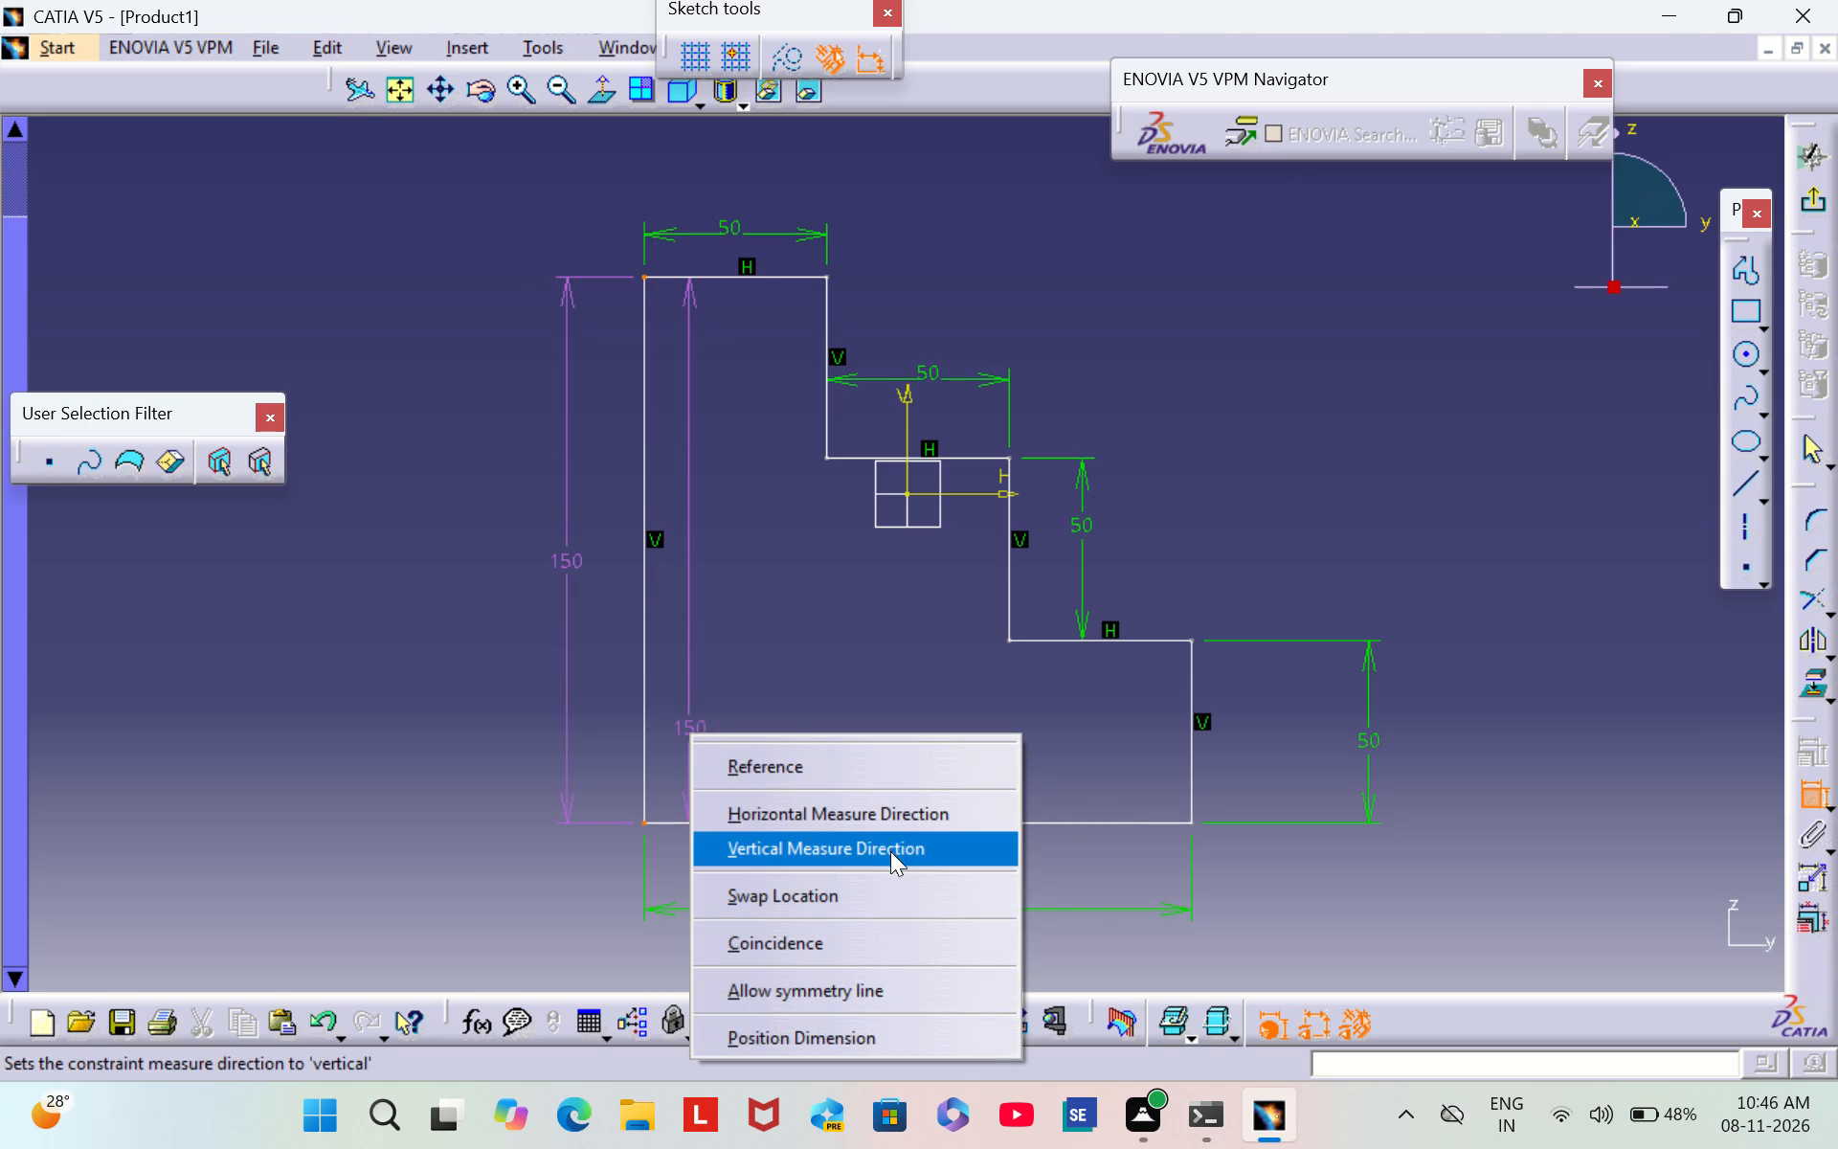
left_click(841, 991)
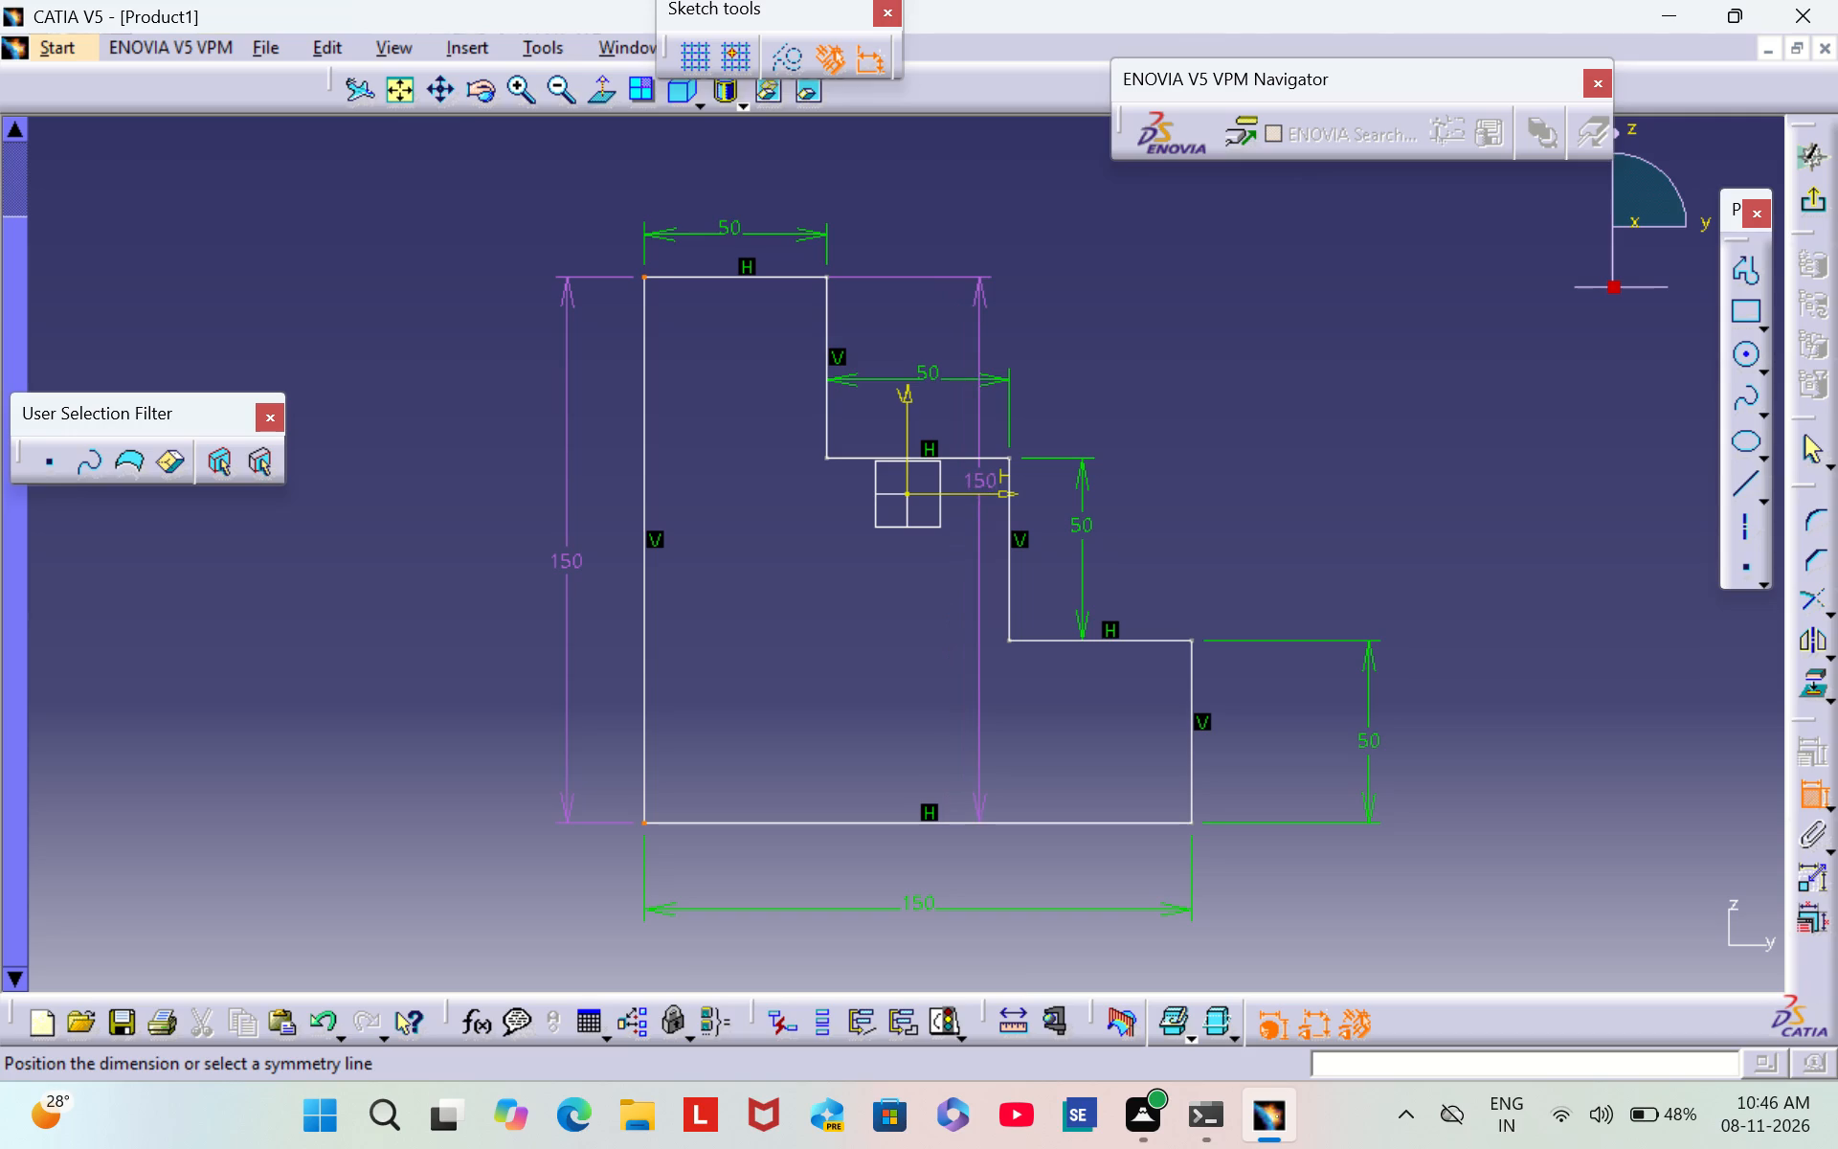
left_click(975, 497)
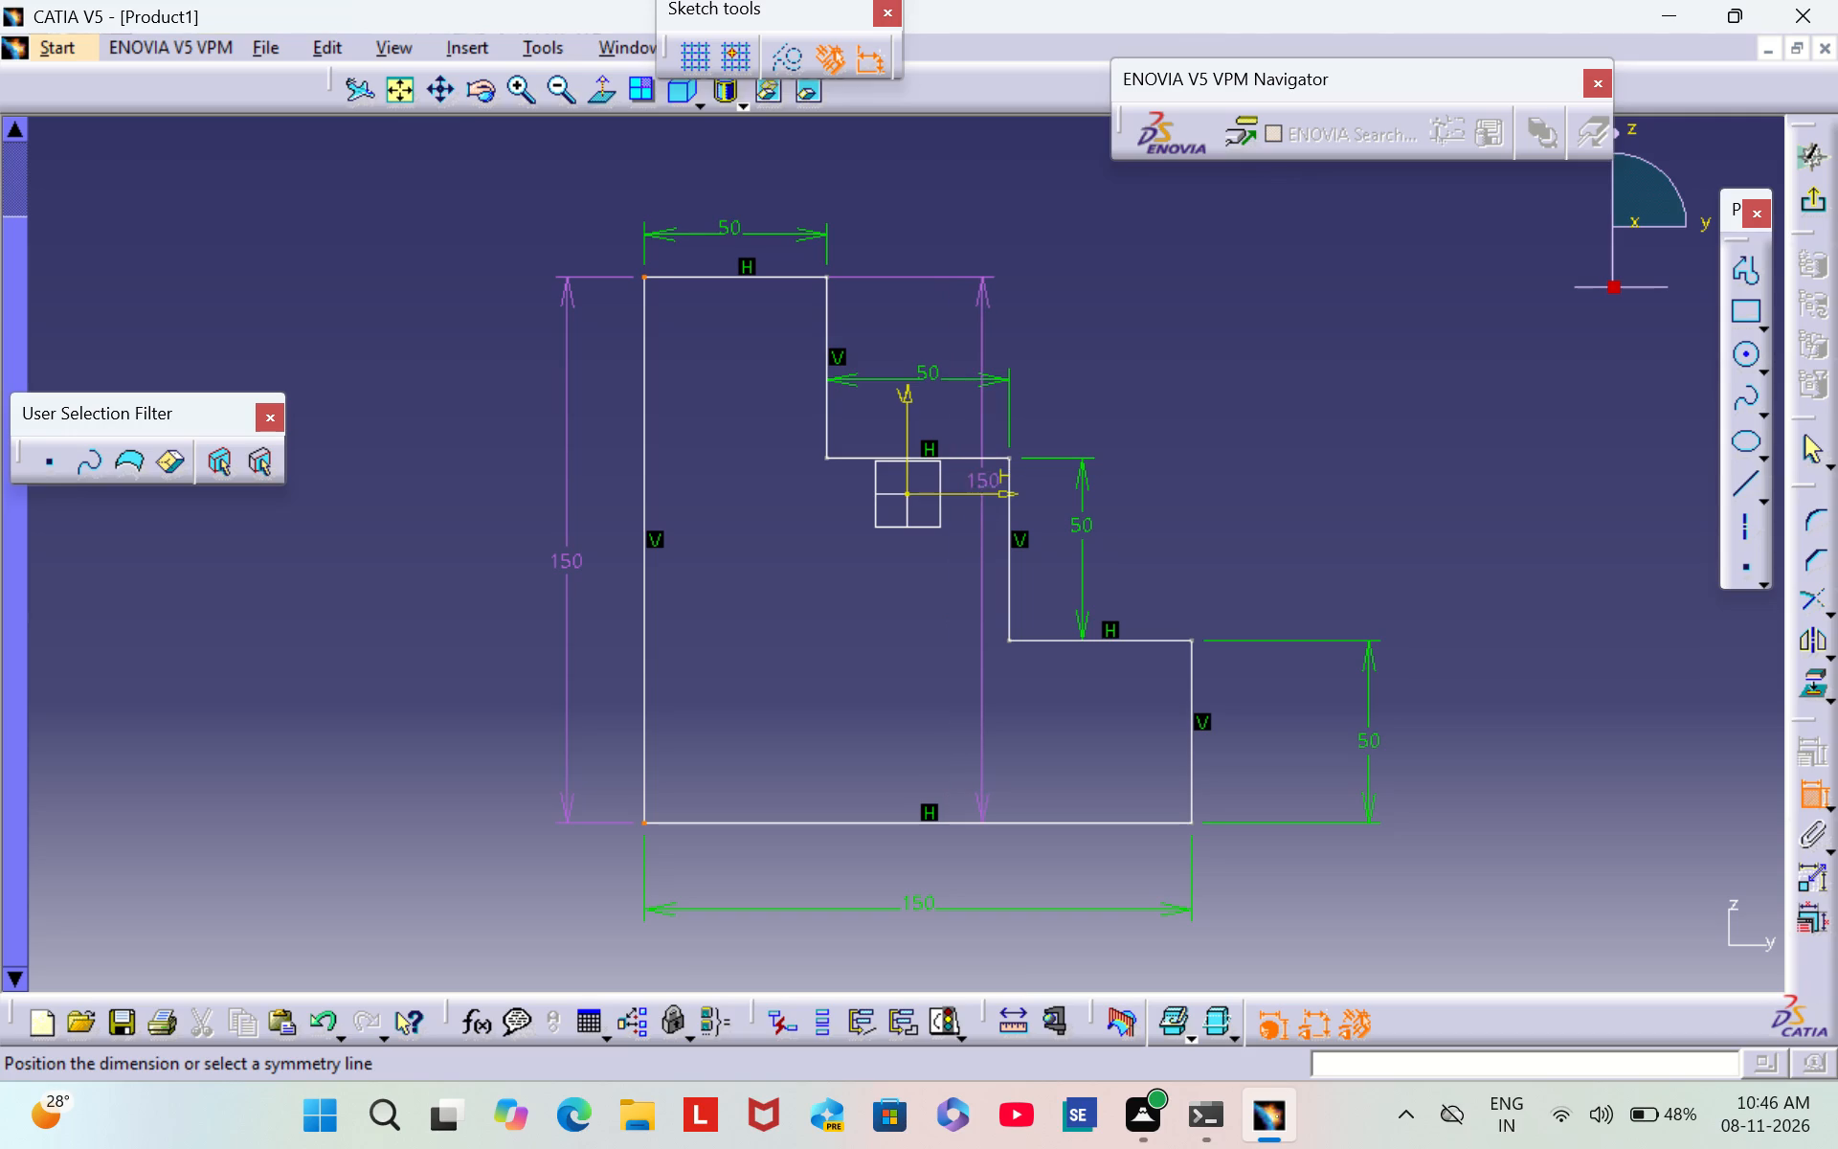
left_click(979, 498)
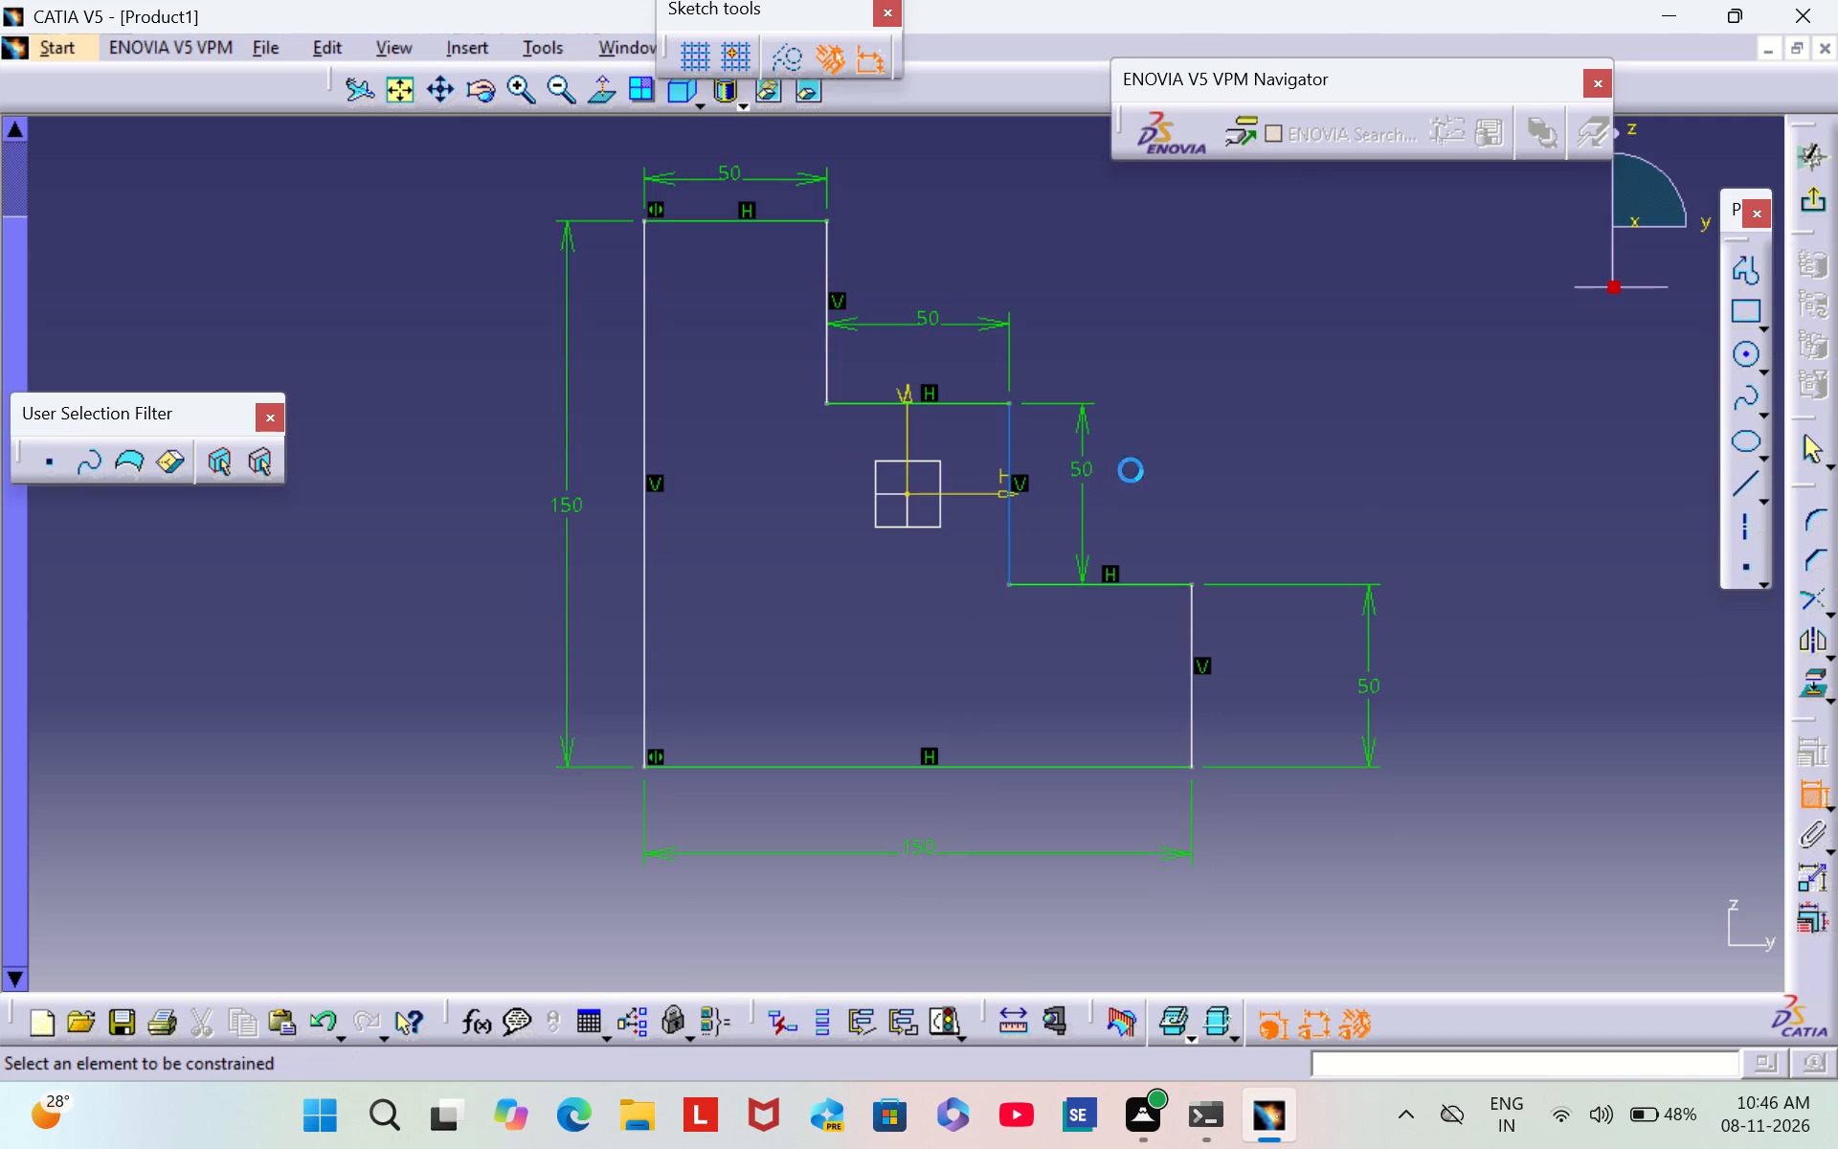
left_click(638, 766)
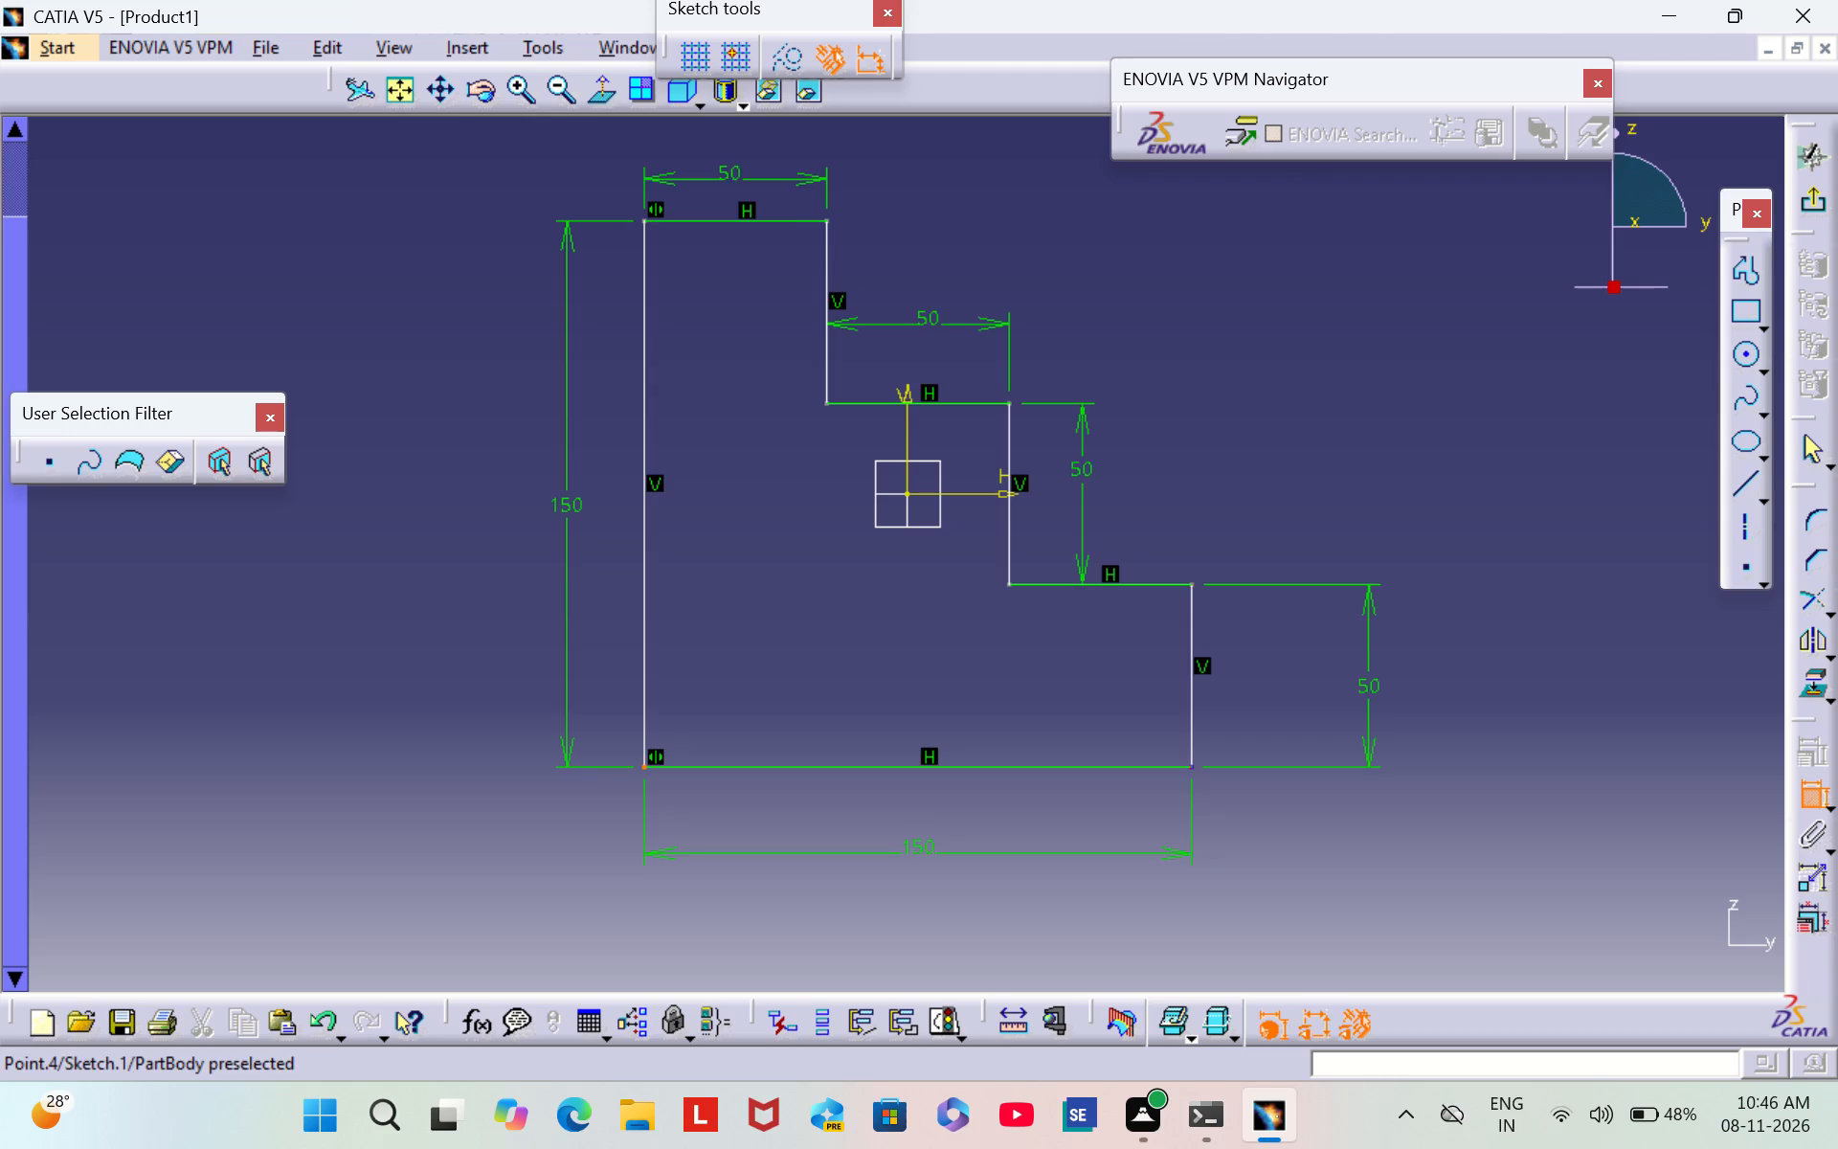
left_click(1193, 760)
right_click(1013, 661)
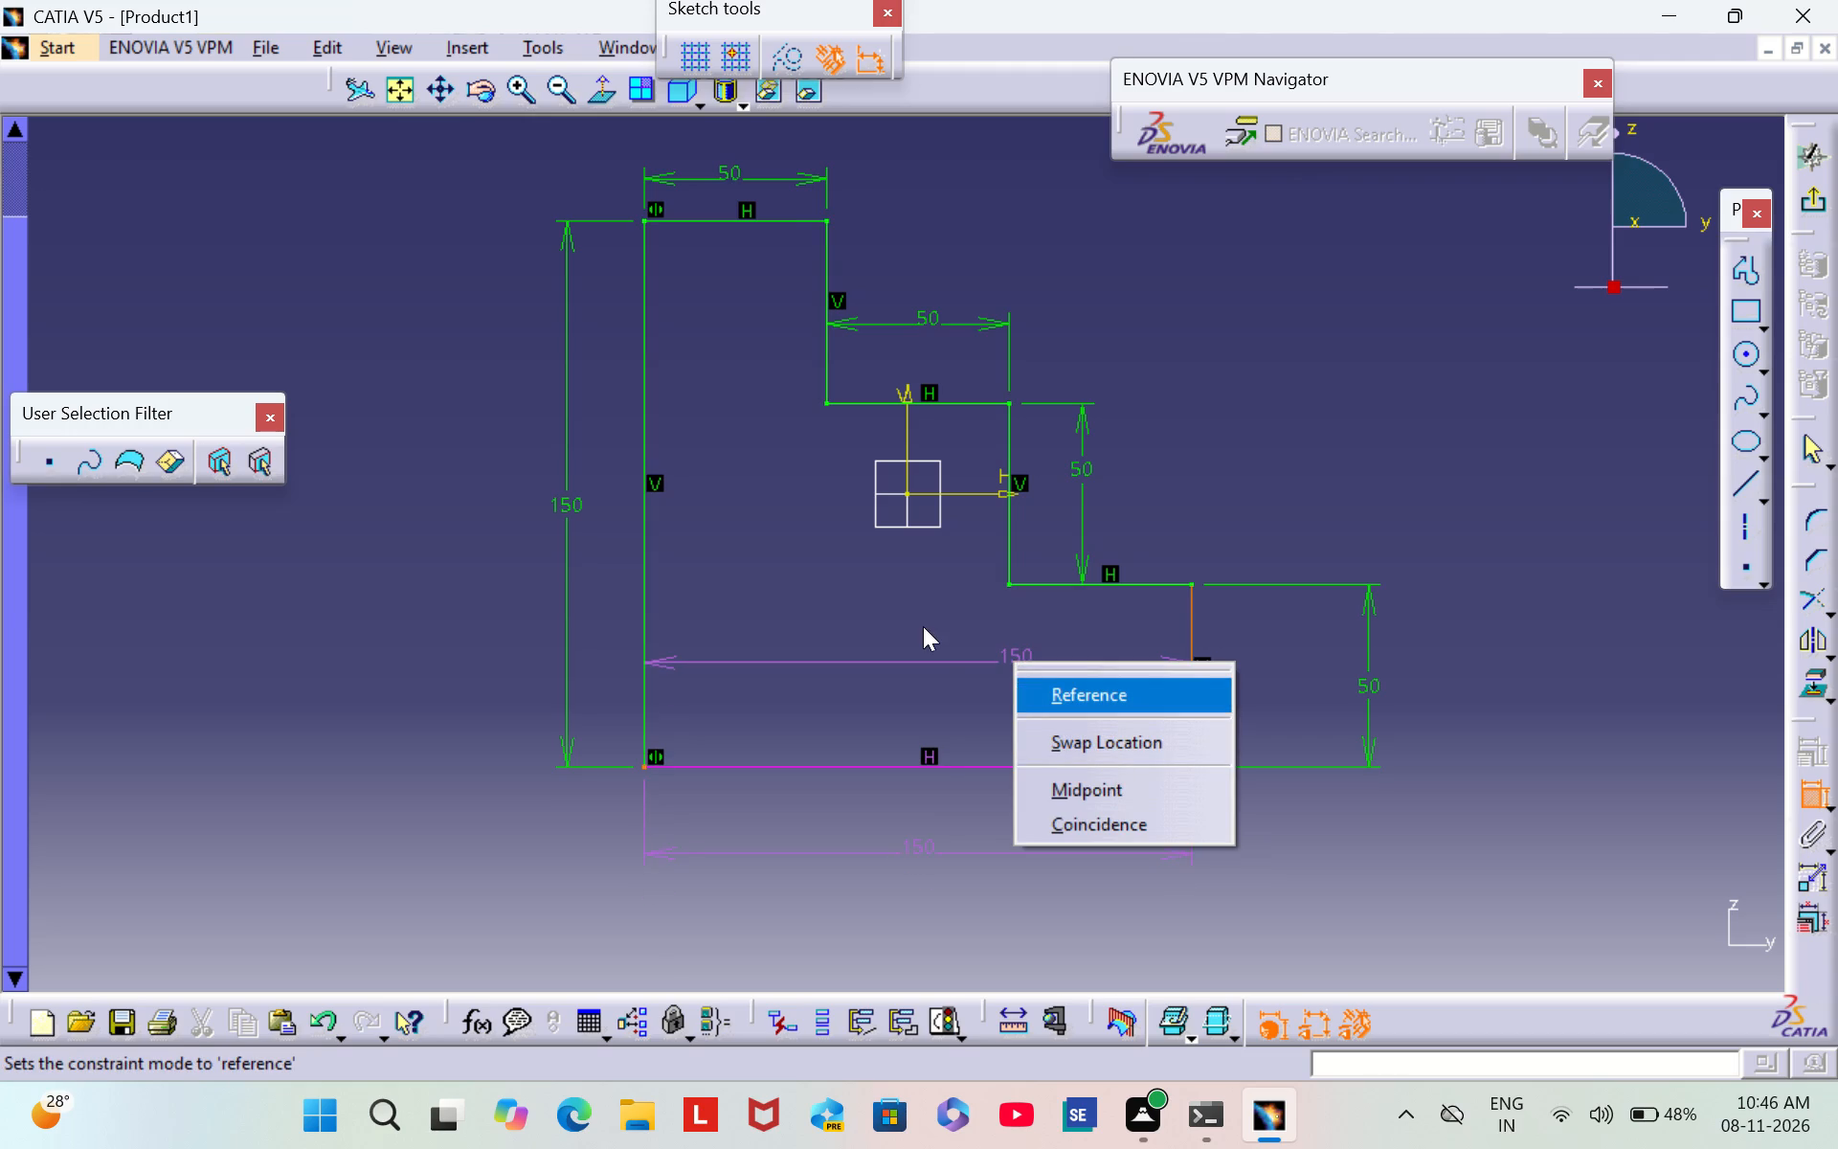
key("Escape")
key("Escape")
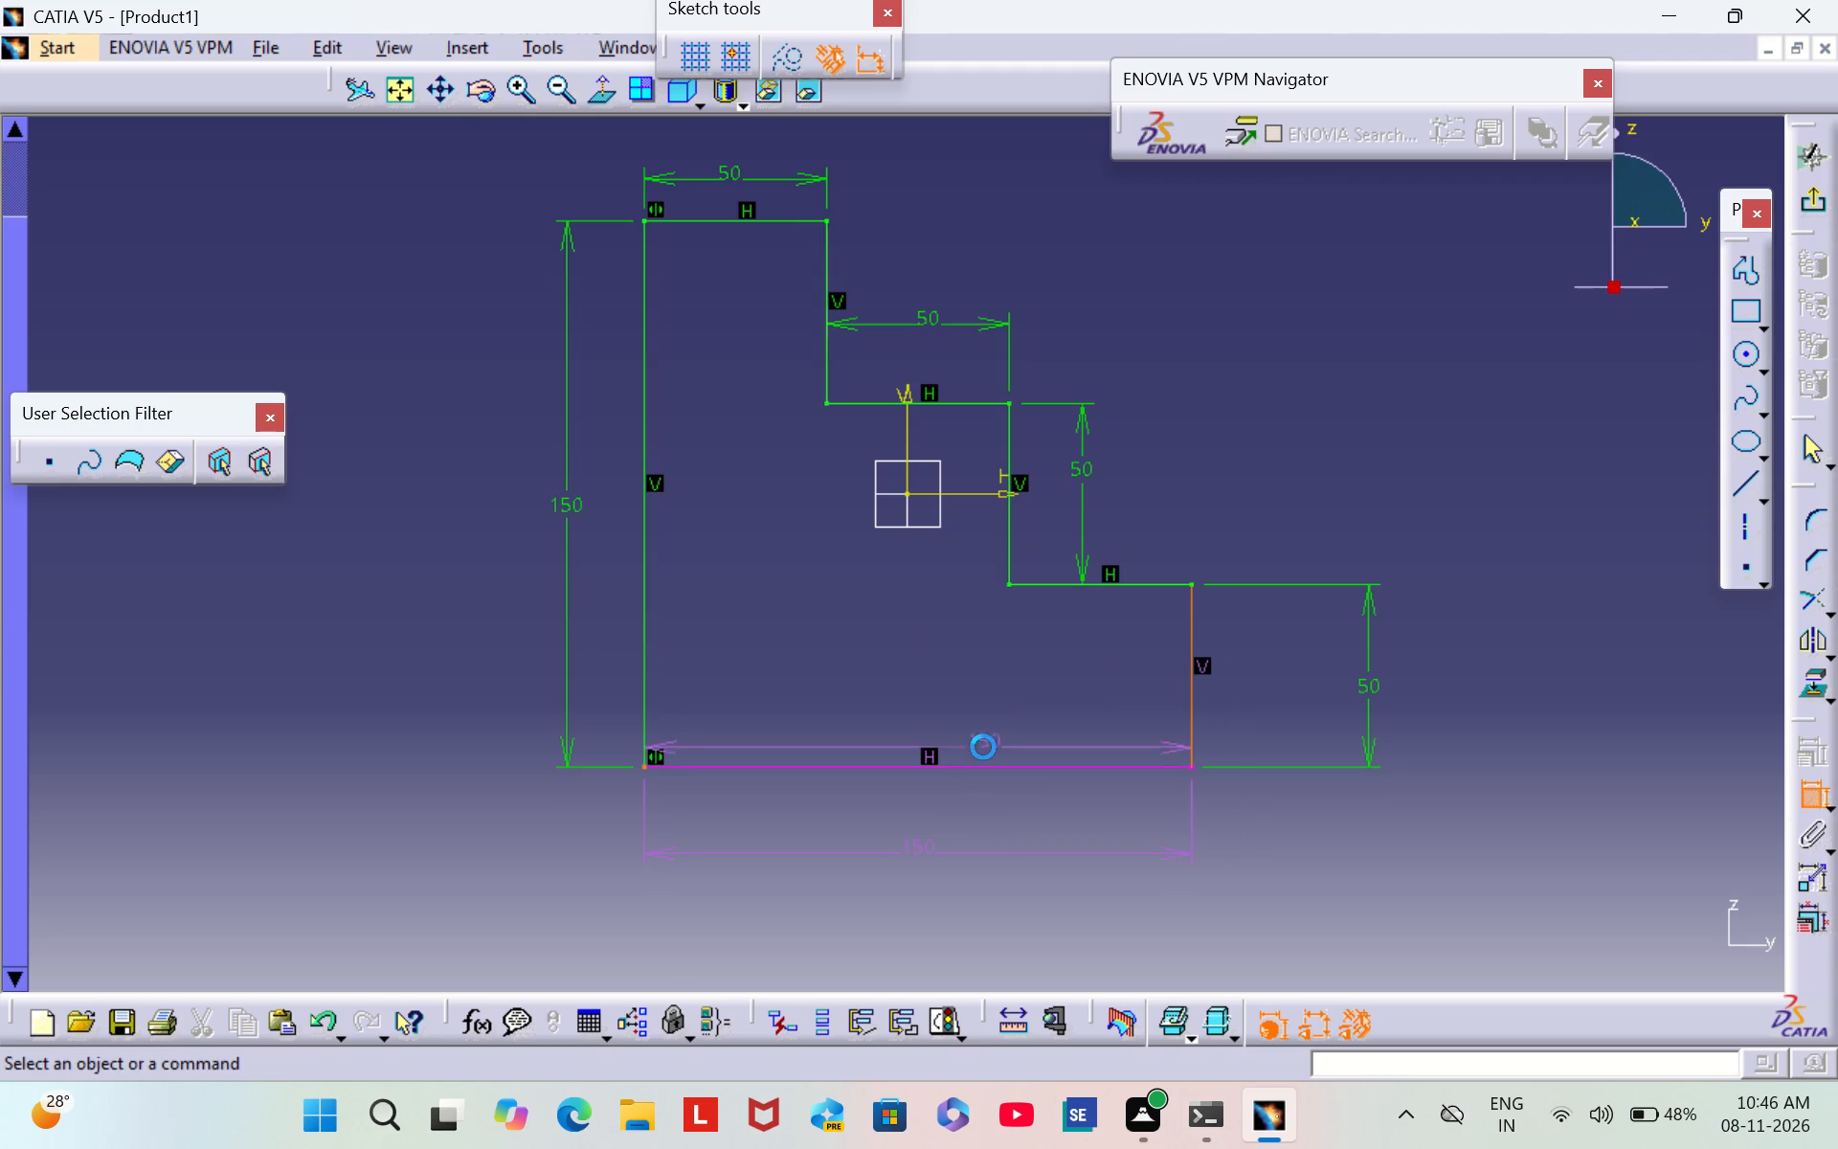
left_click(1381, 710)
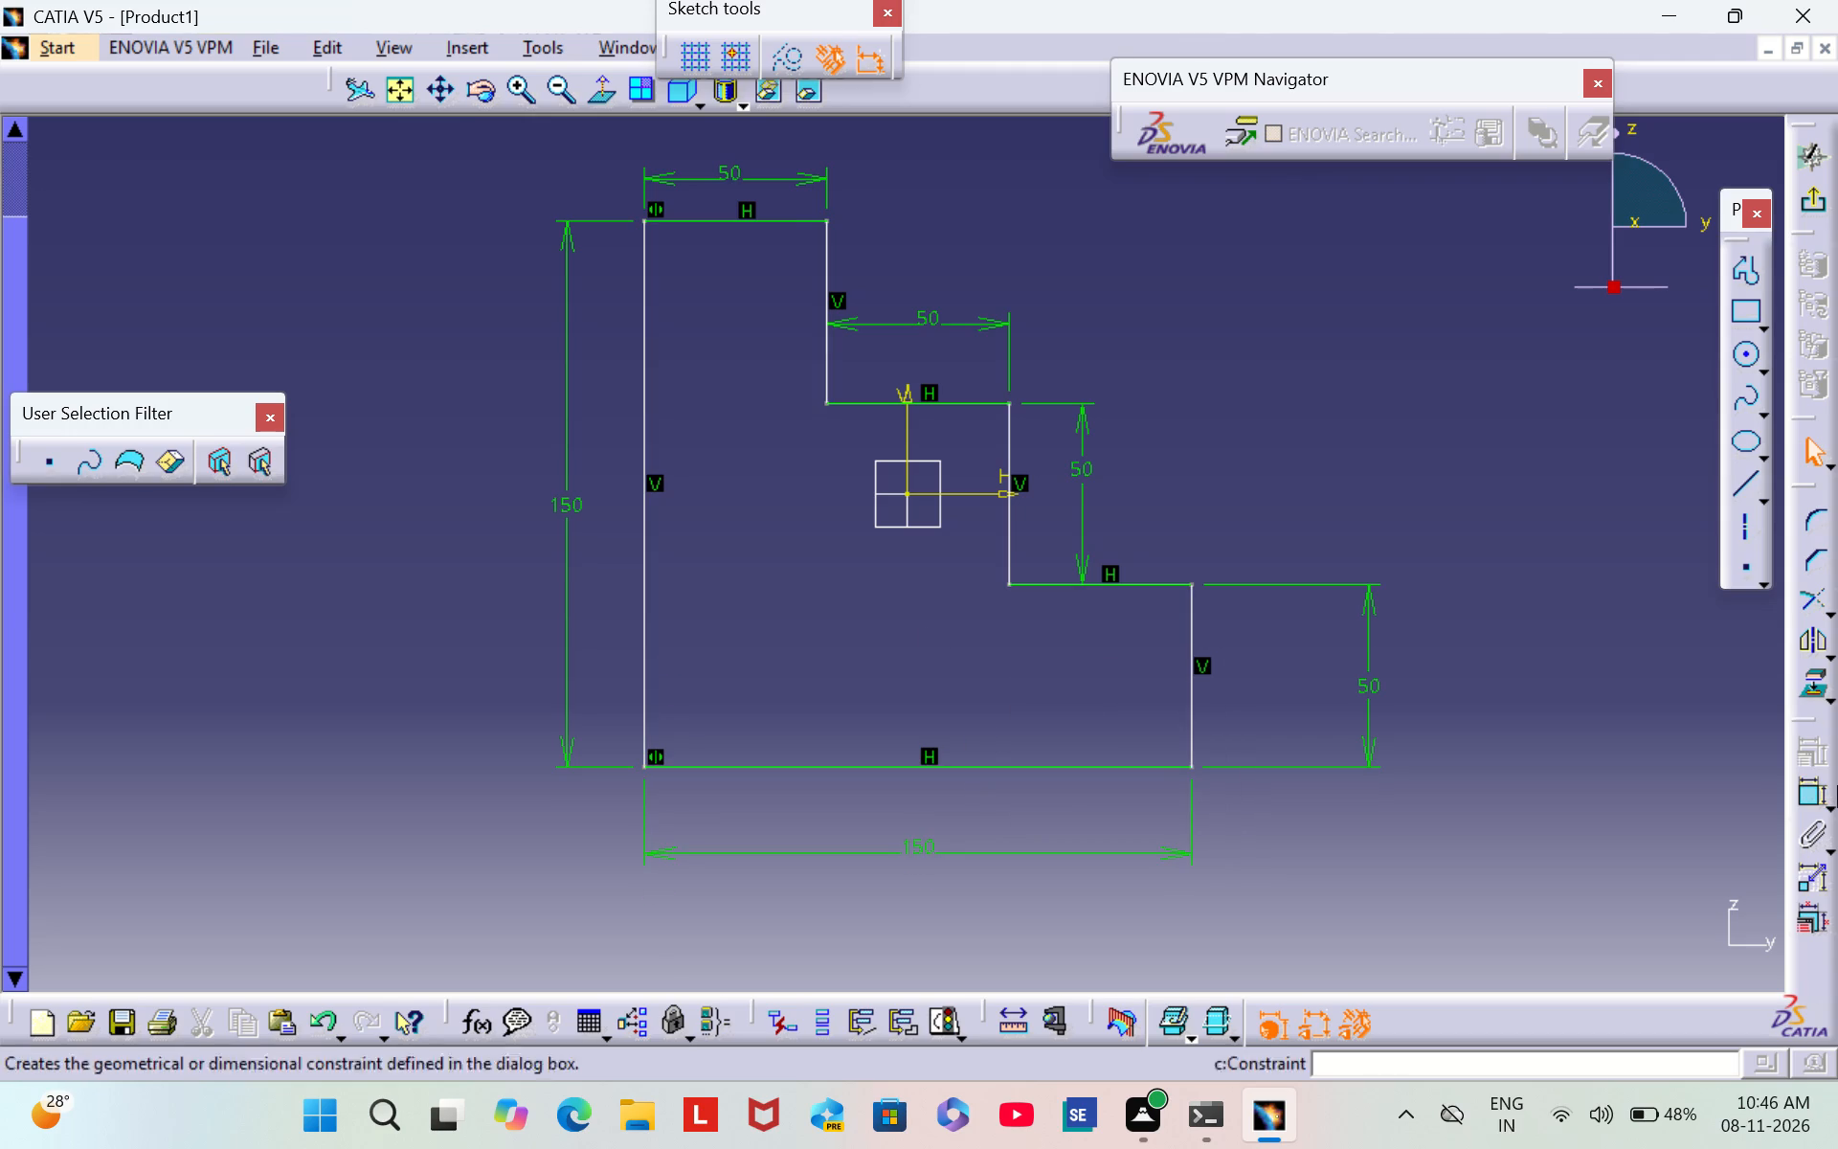
Constrain the tall vertical edge and the lowest step's vertical edge as symmetric about the sketch's vertical axis.
double_click(1818, 799)
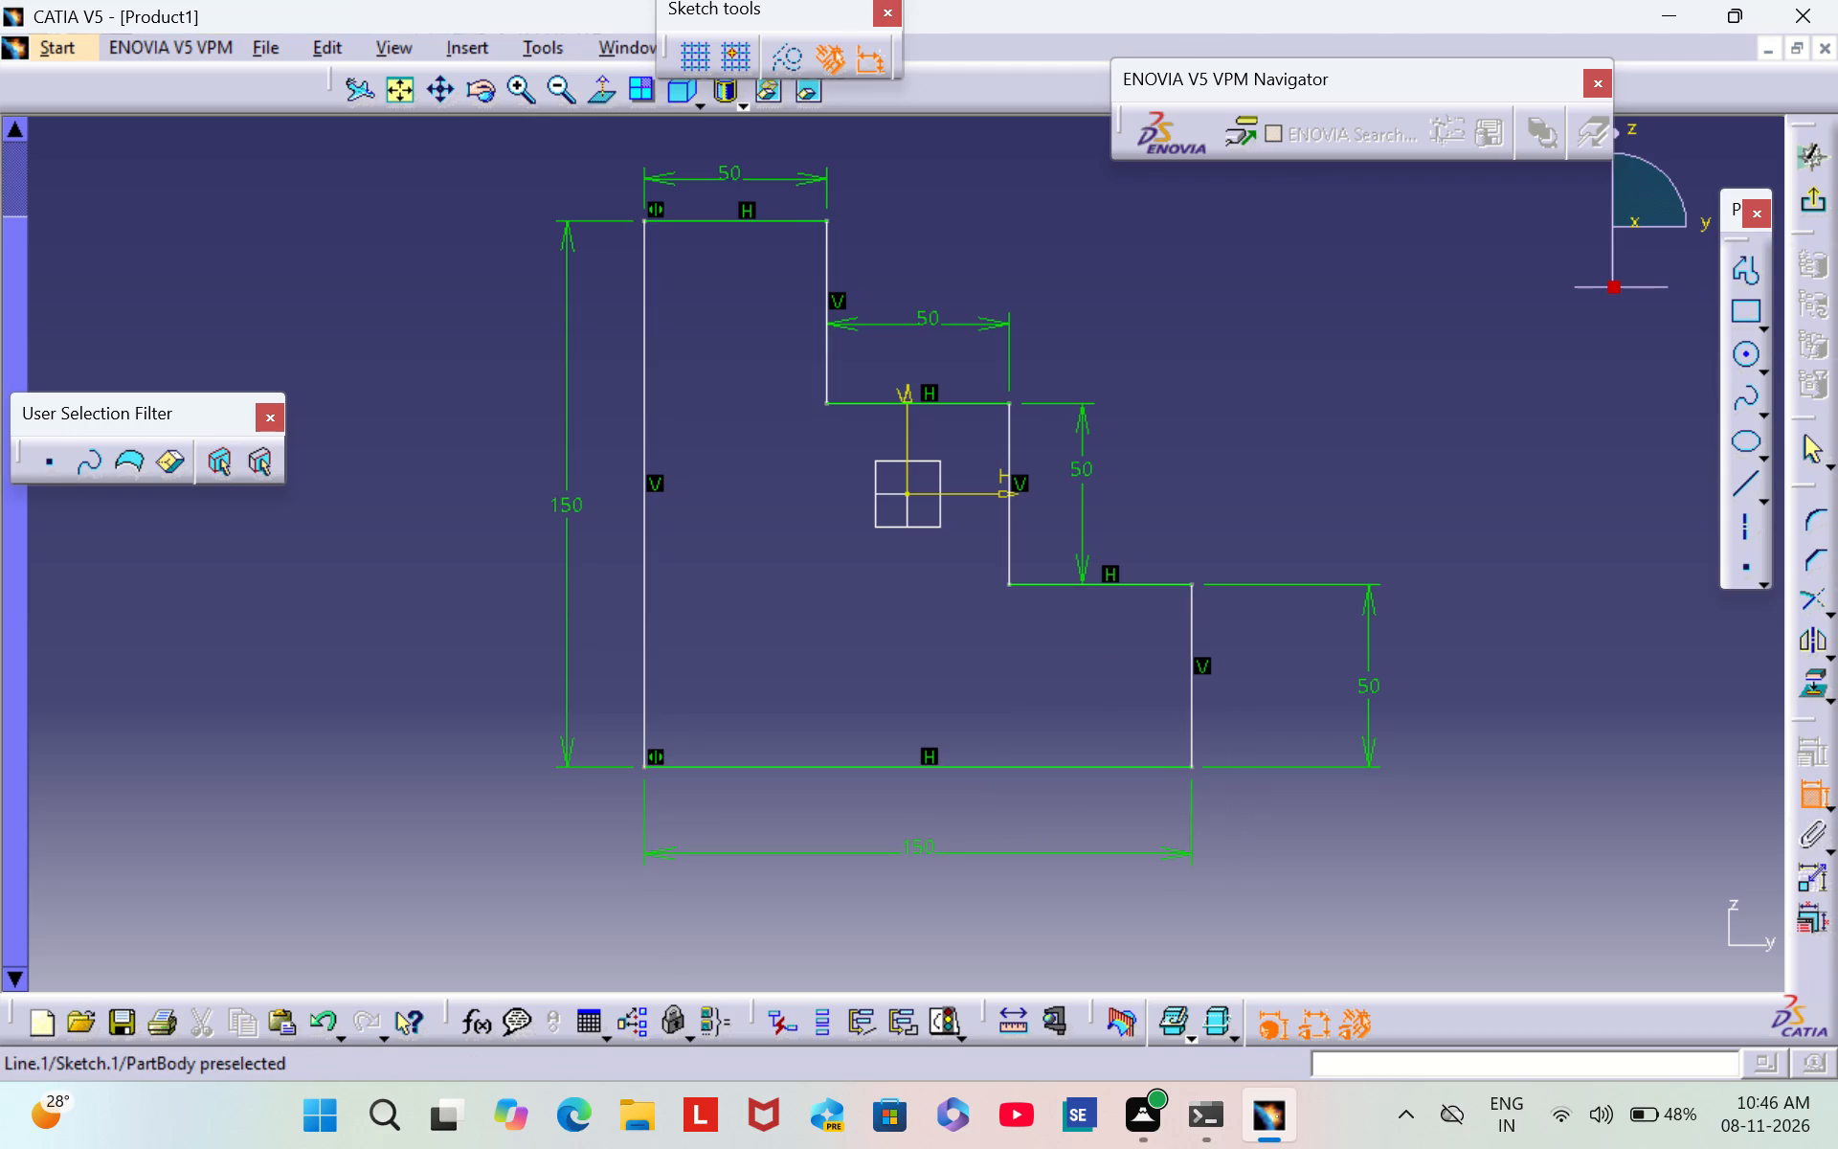
left_click(640, 648)
left_click(1193, 732)
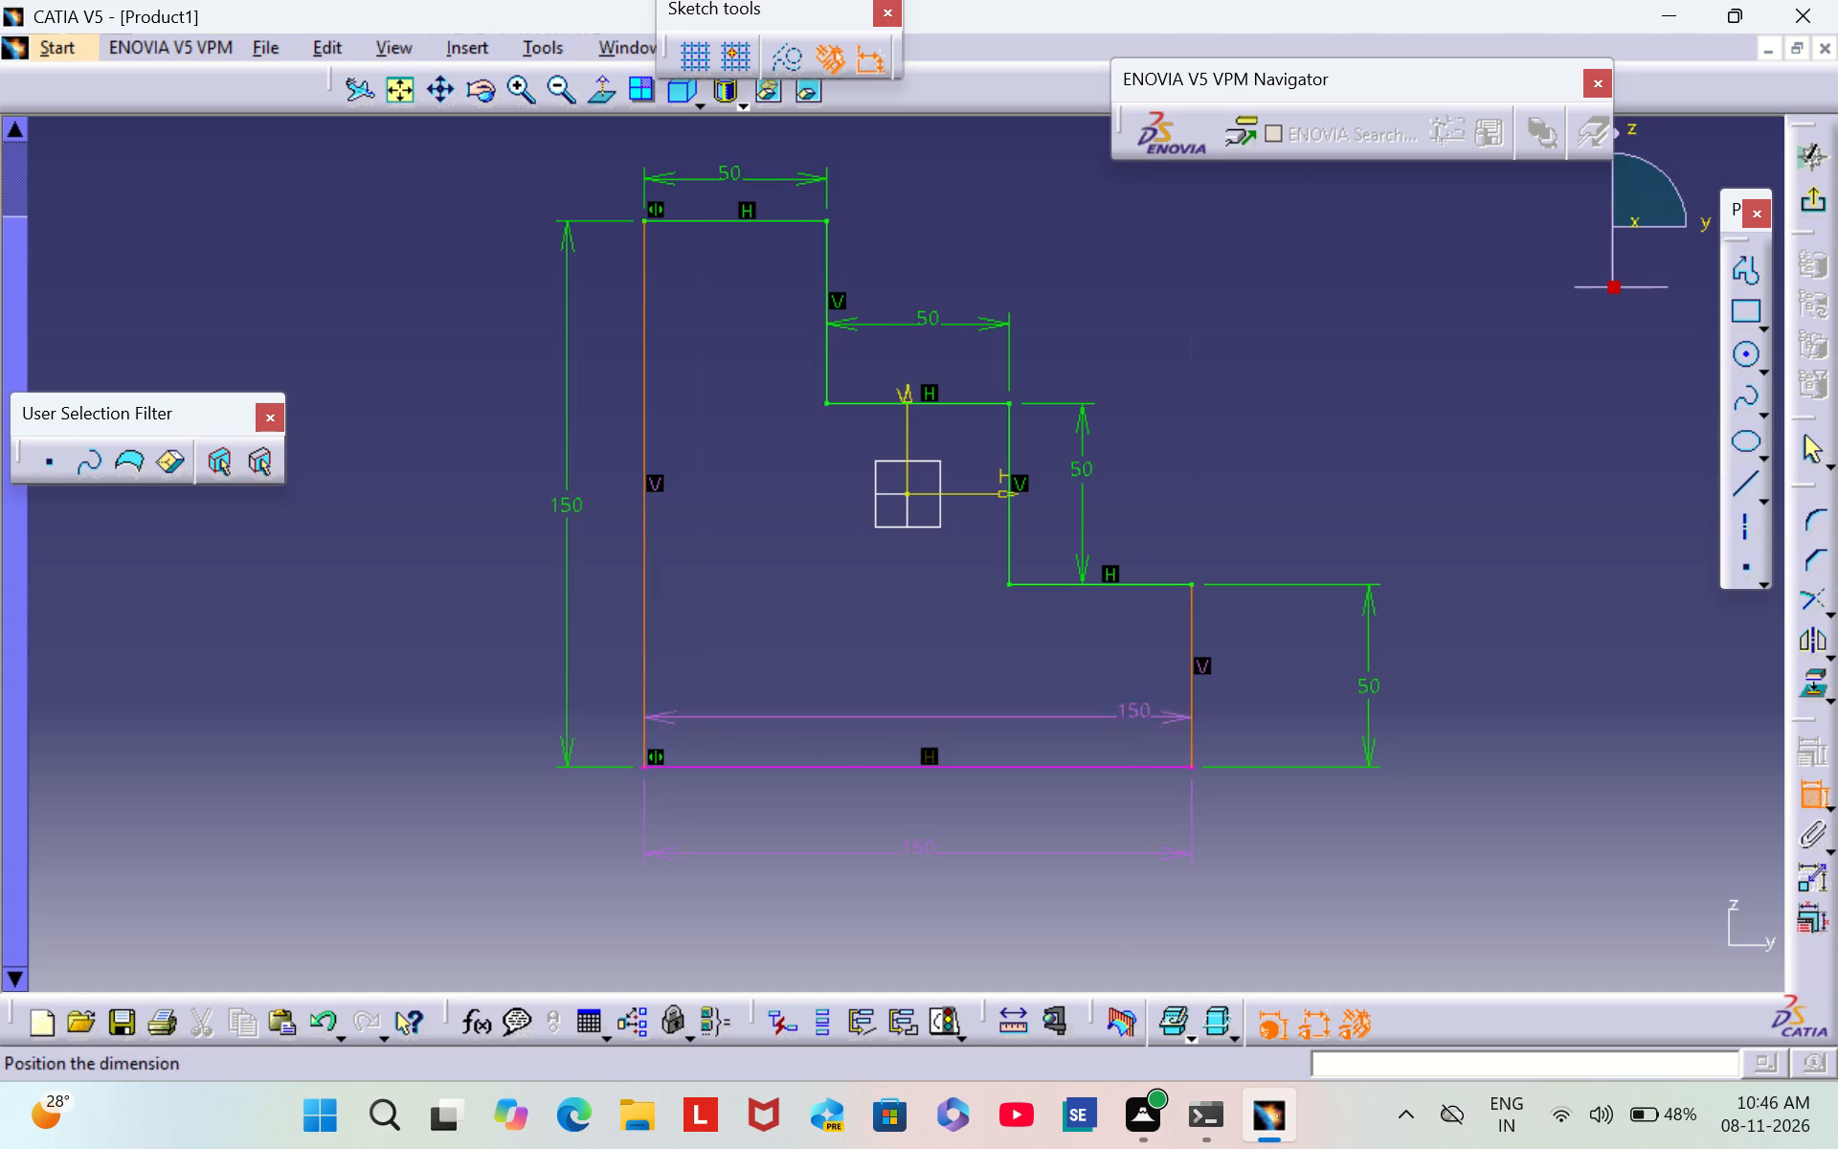
right_click(1081, 685)
left_click(1219, 951)
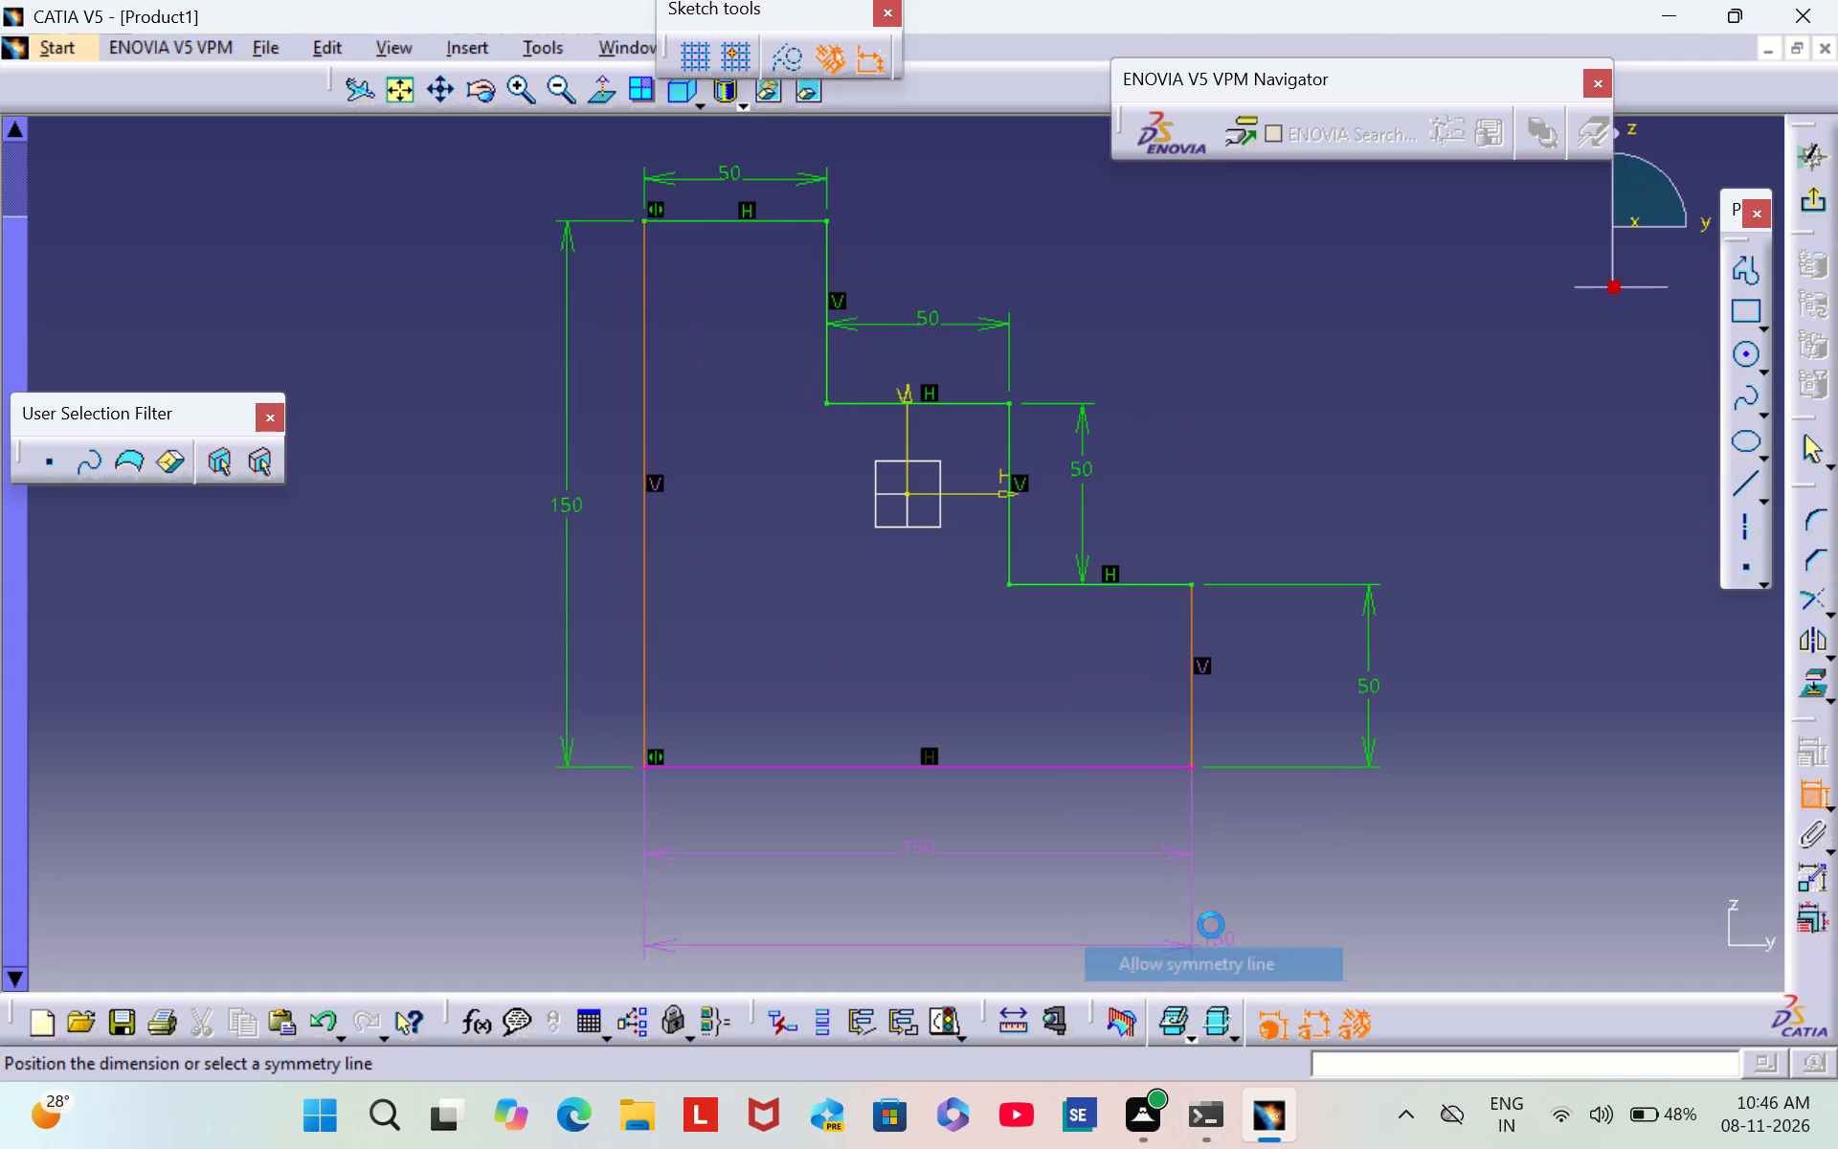
left_click(903, 432)
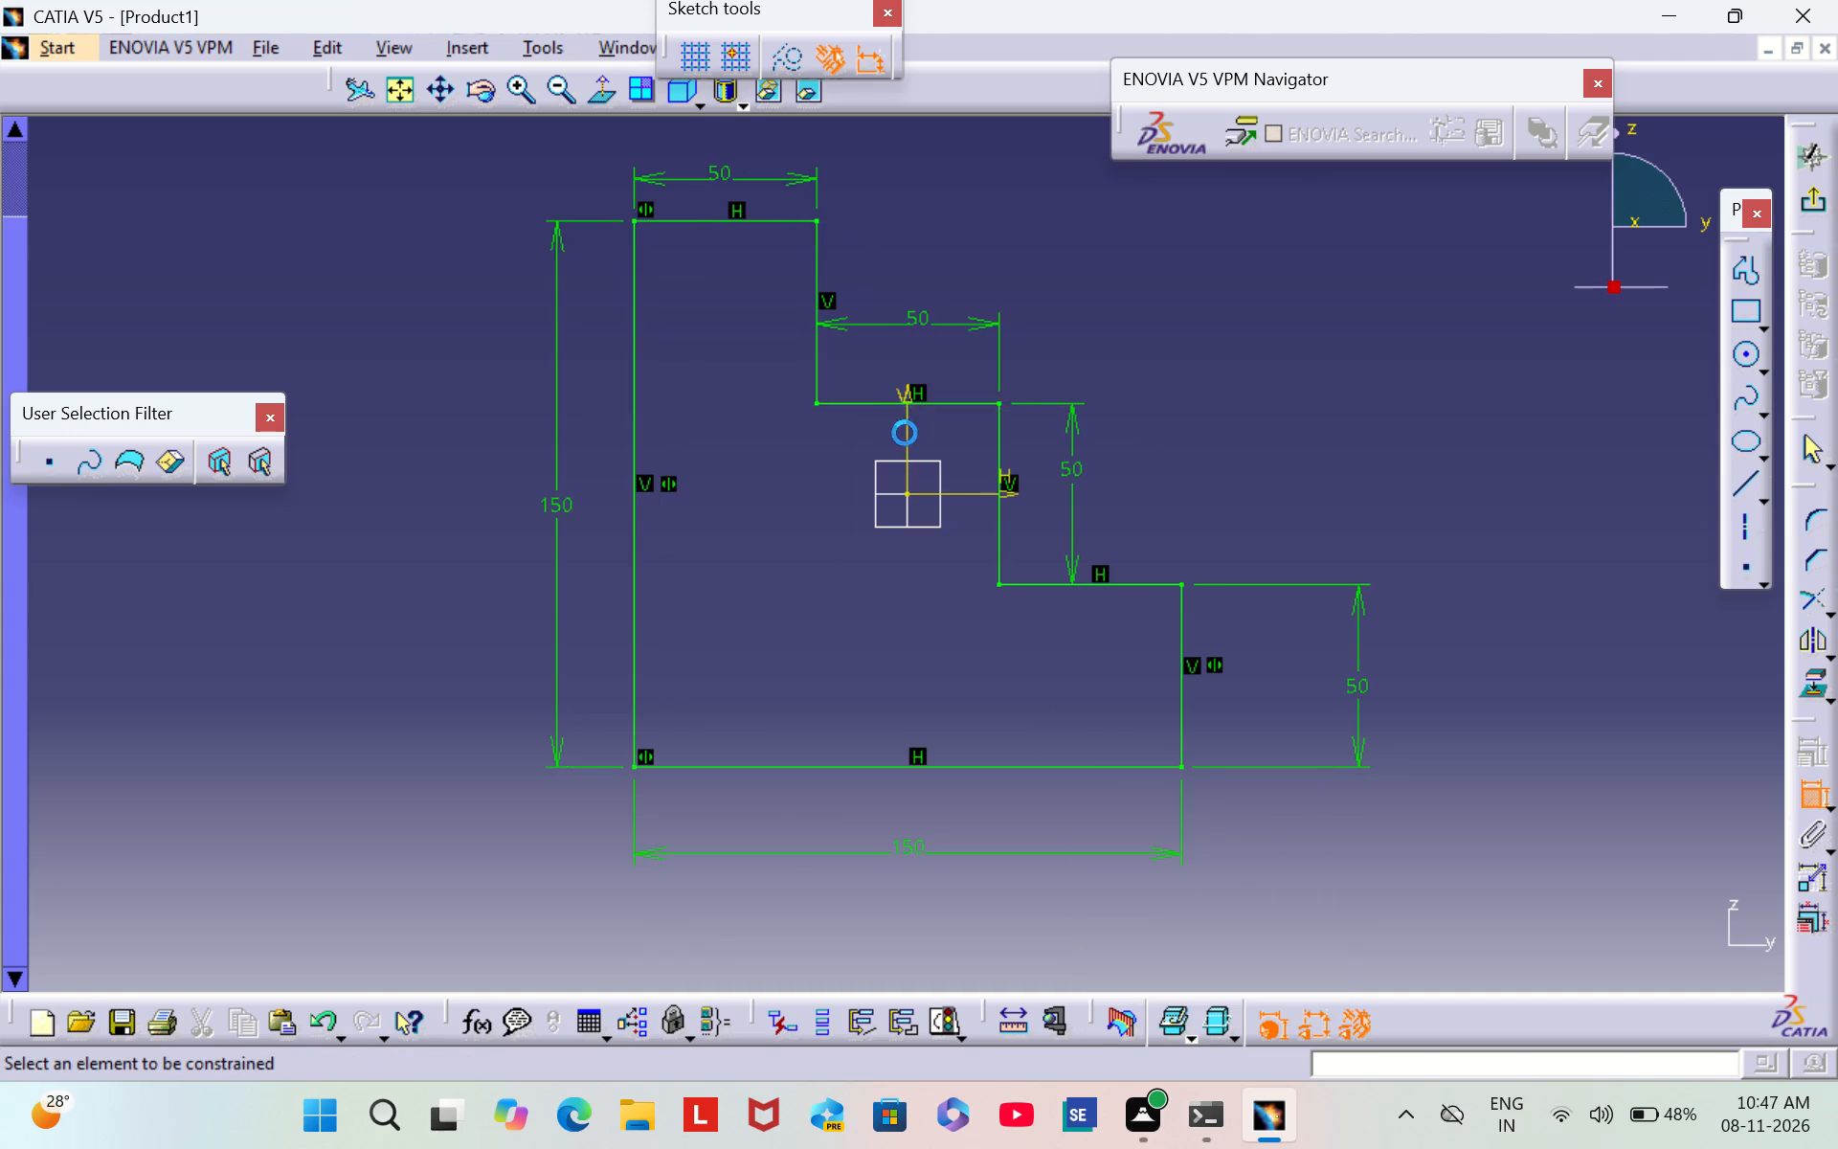
Exit the finished staircase sketch and return to the 3D part.
left_click(1818, 207)
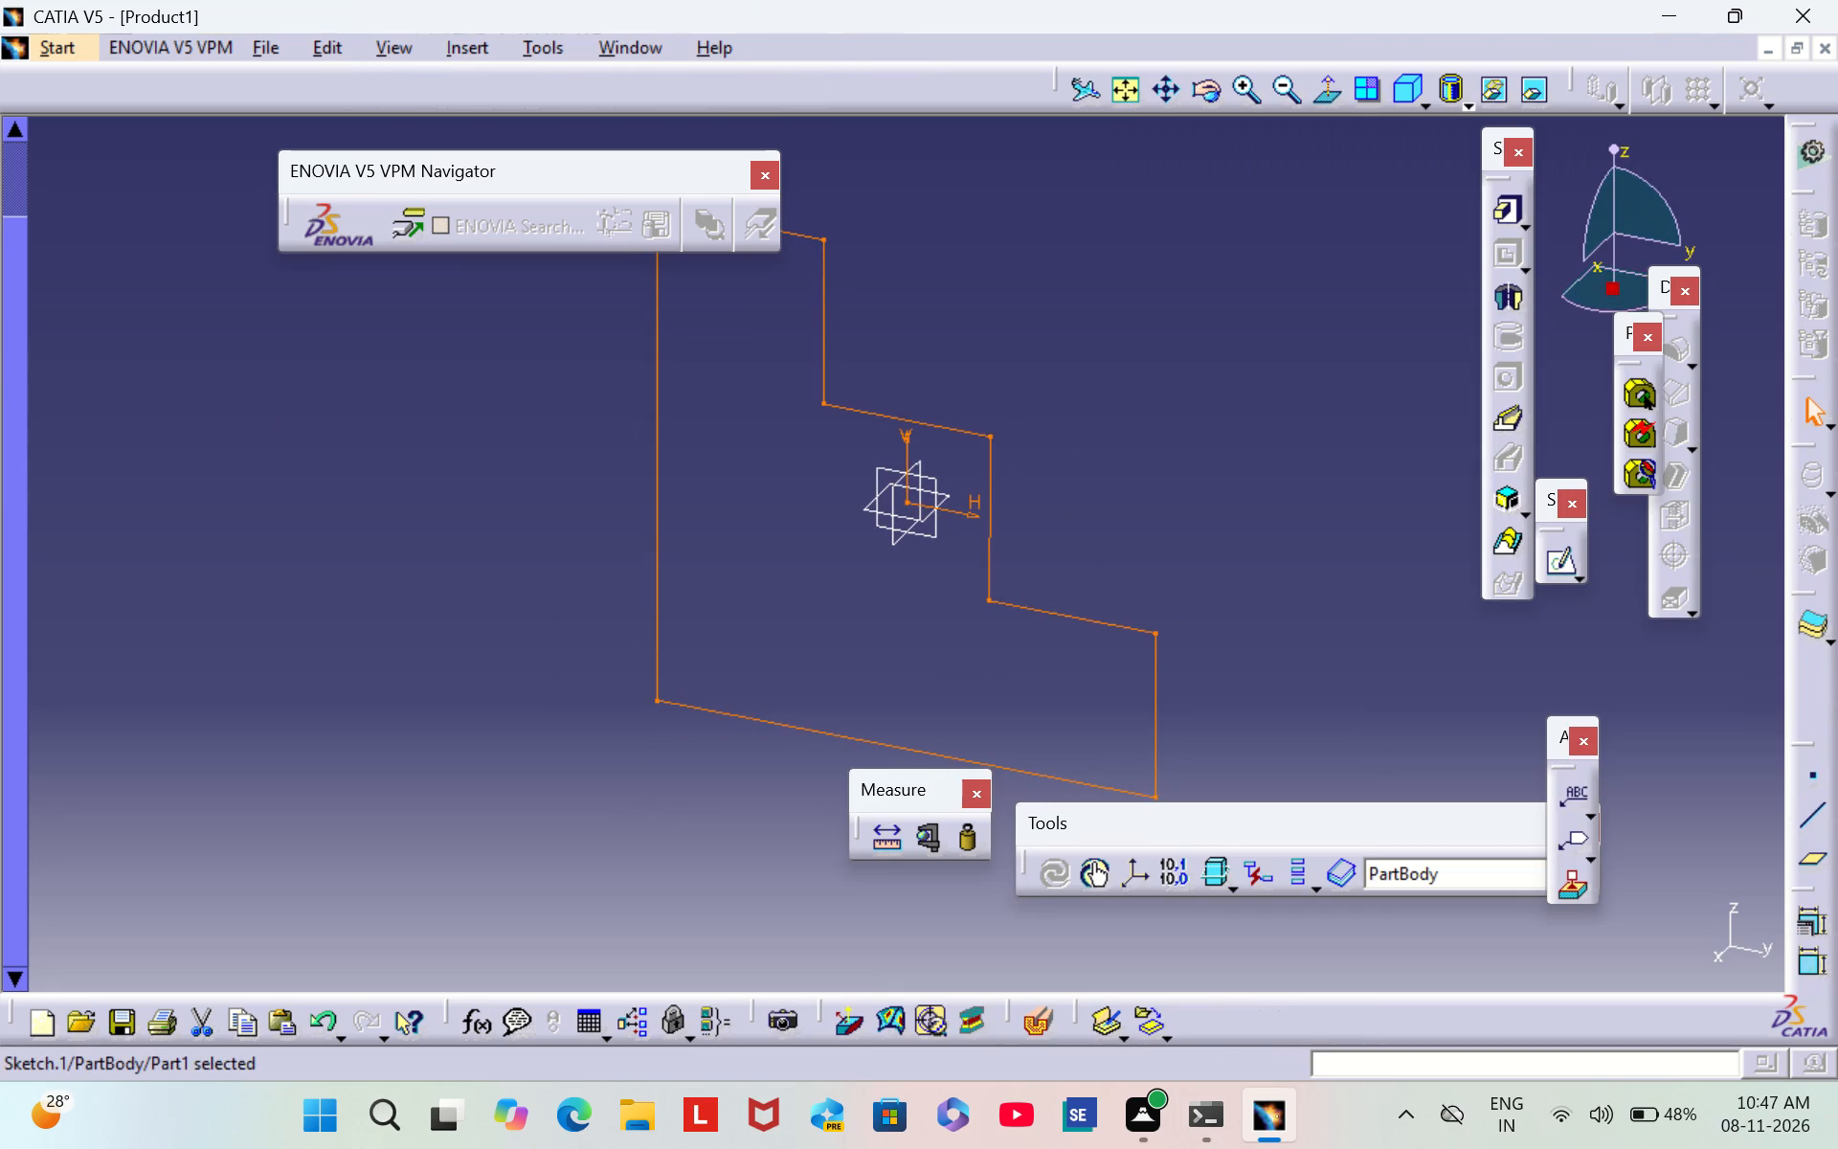
triple_click(1277, 104)
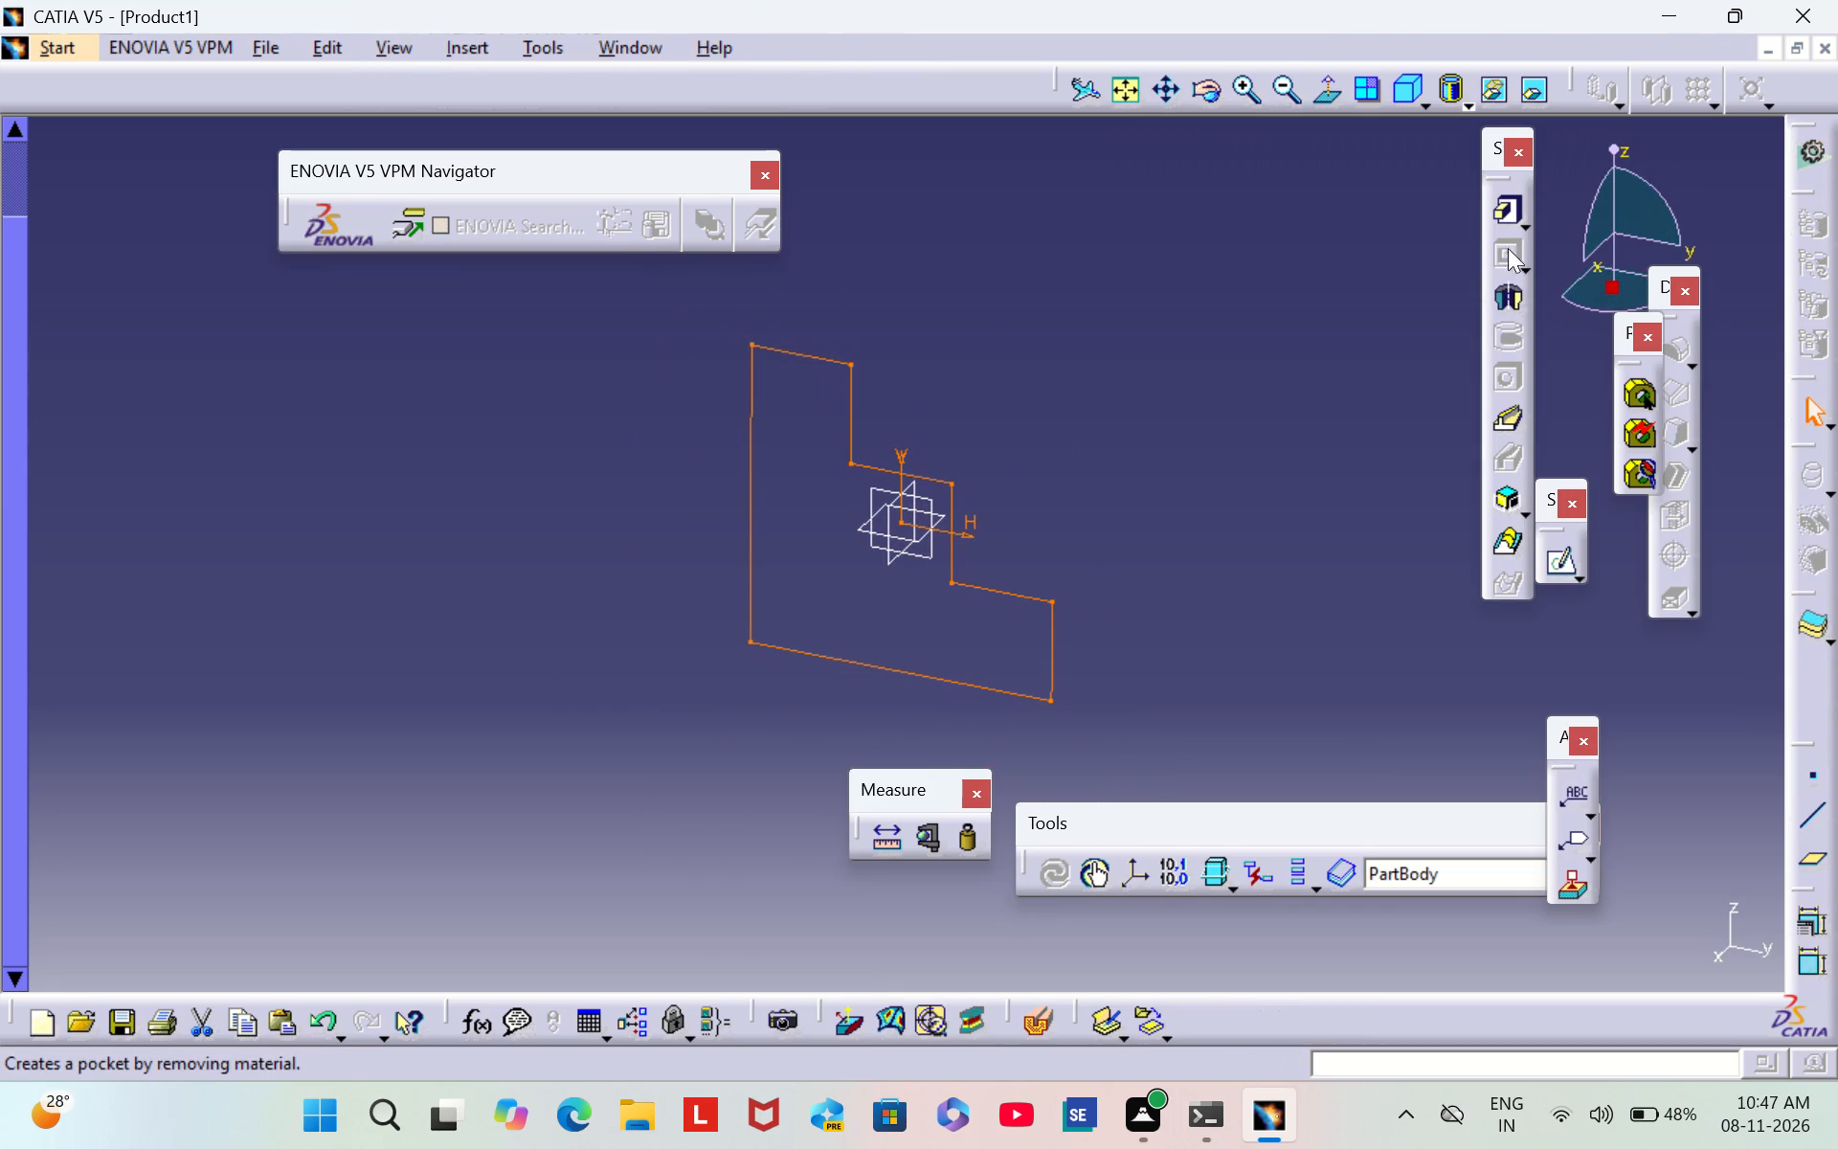
Pad the staircase profile with a length of 50 mm and mirrored extent on both sides of the sketch plane.
left_click(1515, 220)
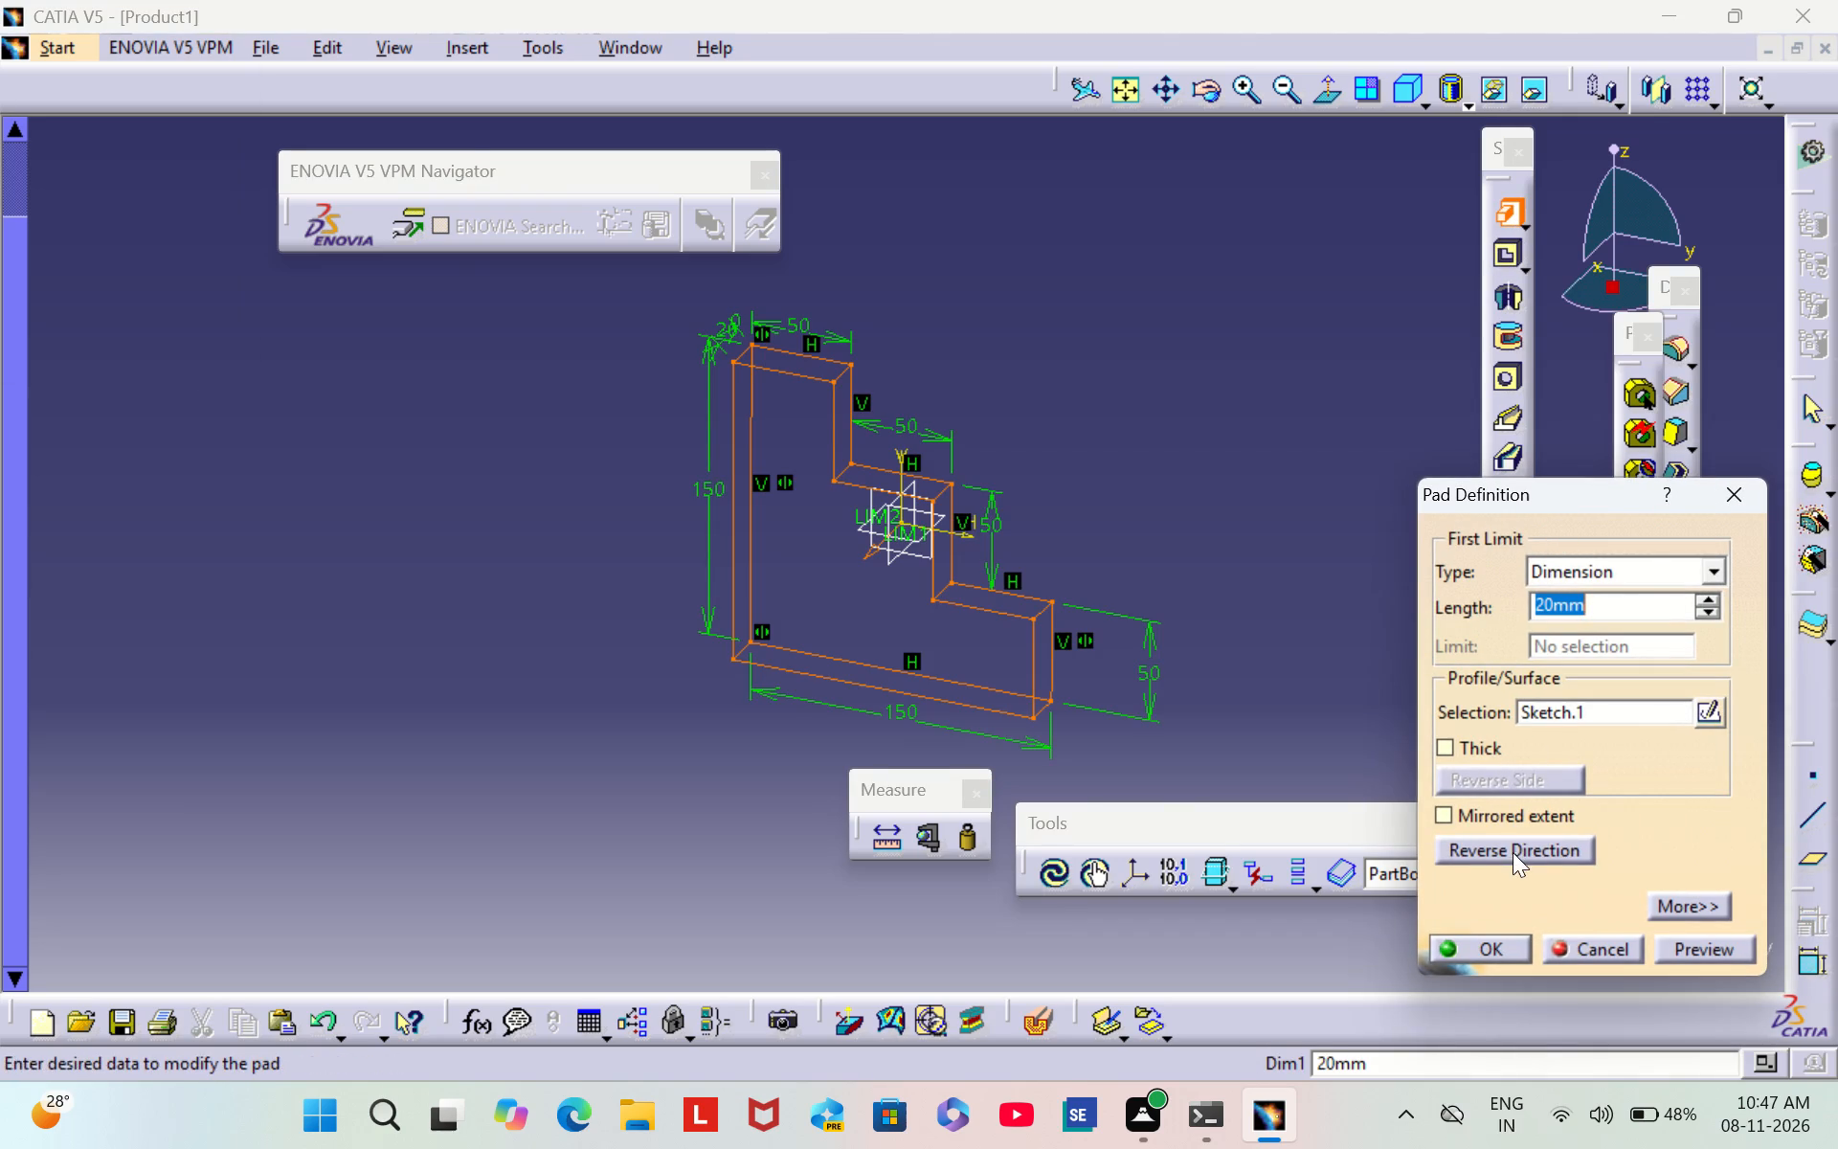
left_click(1504, 805)
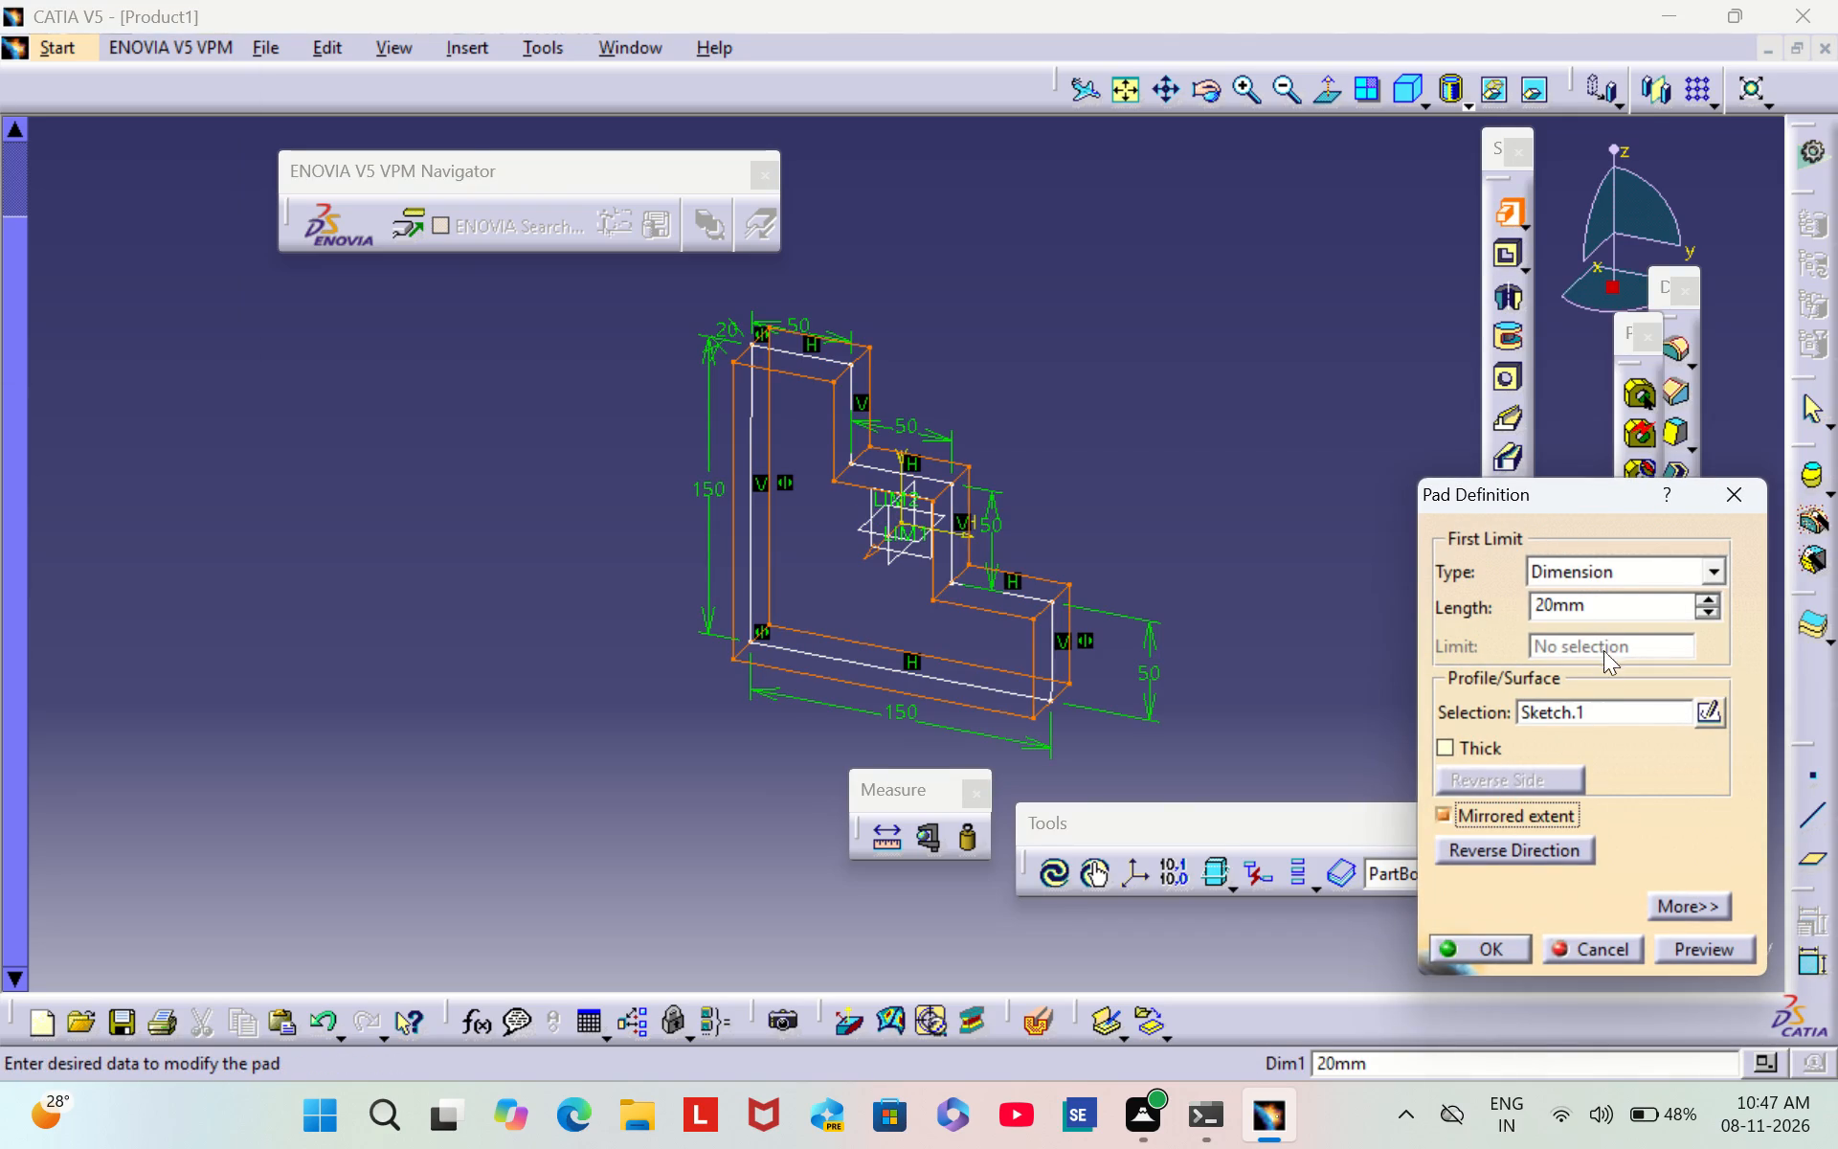
left_click(1603, 590)
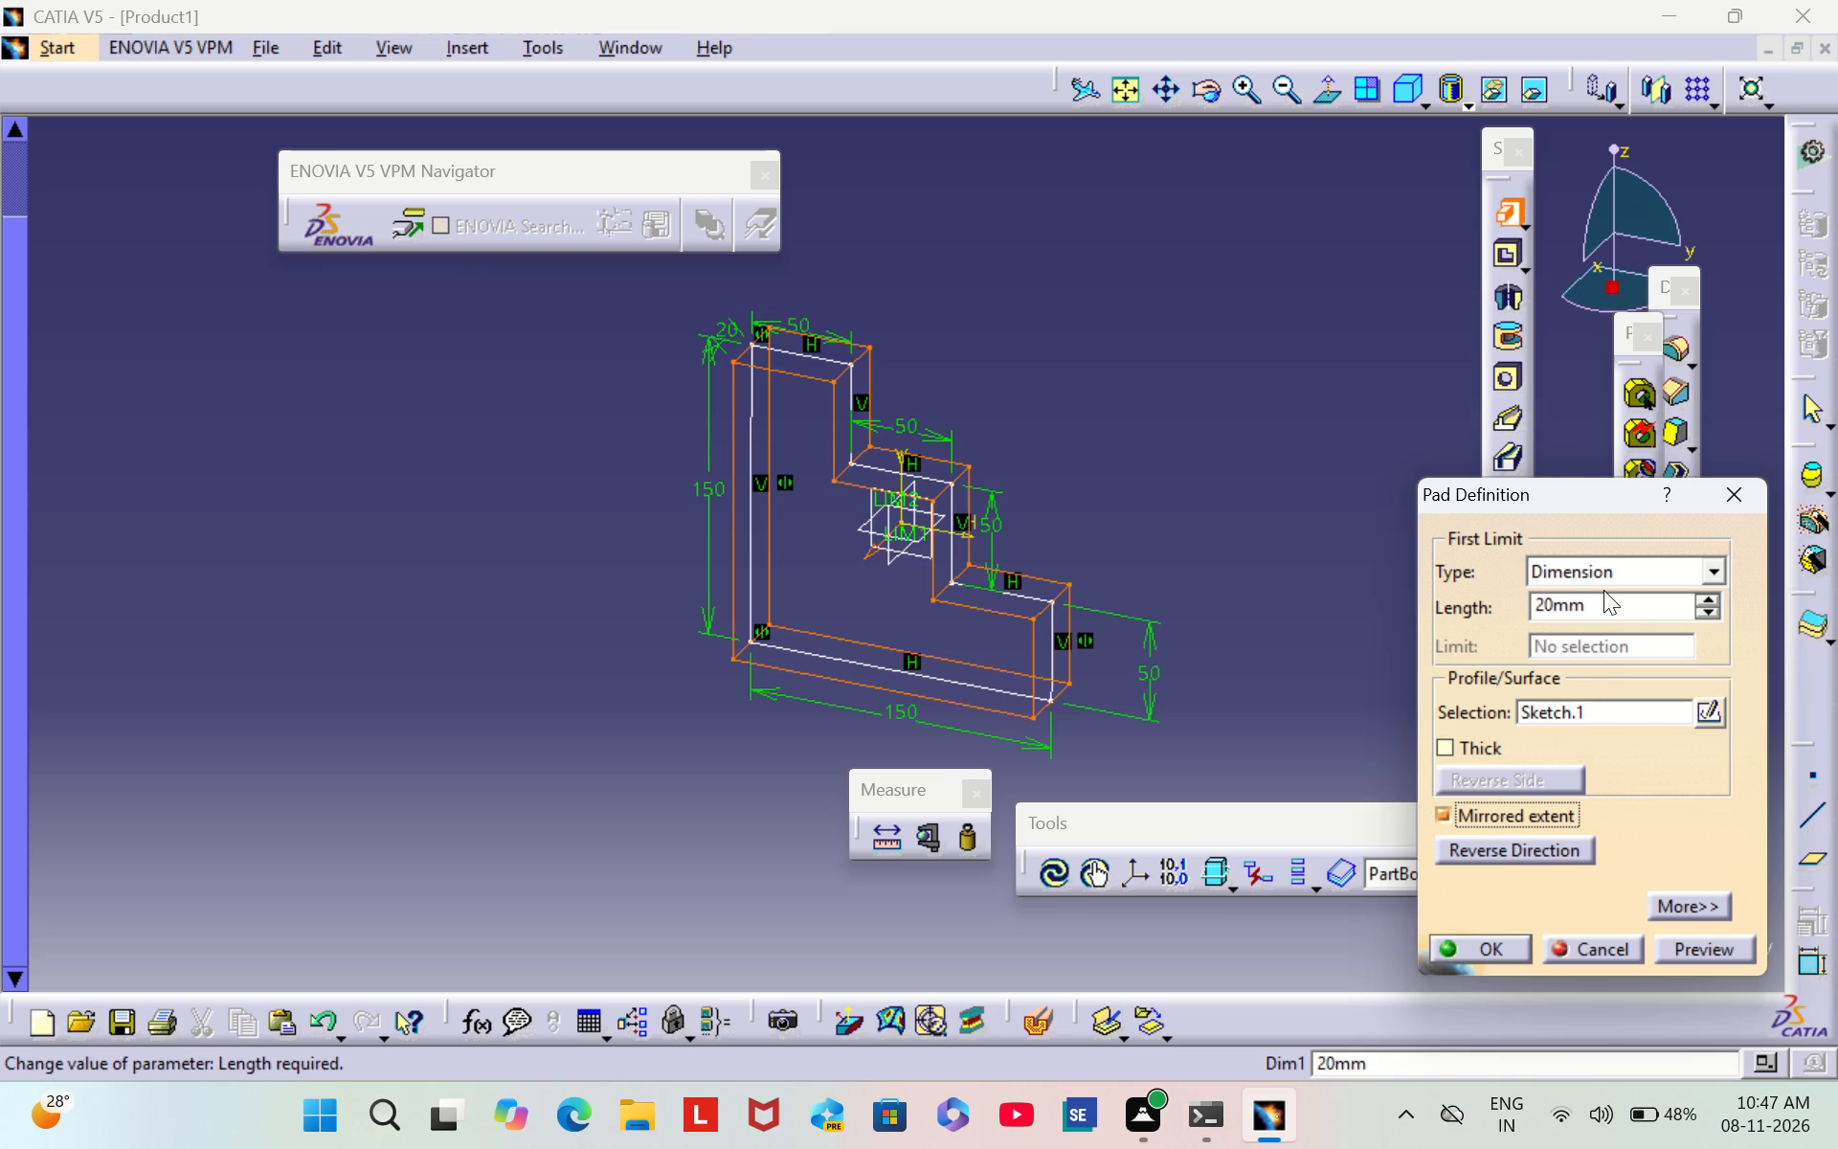
left_click(1592, 616)
key("BackSpace")
key("BackSpace")
key("BackSpace")
key("BackSpace")
key("BackSpace")
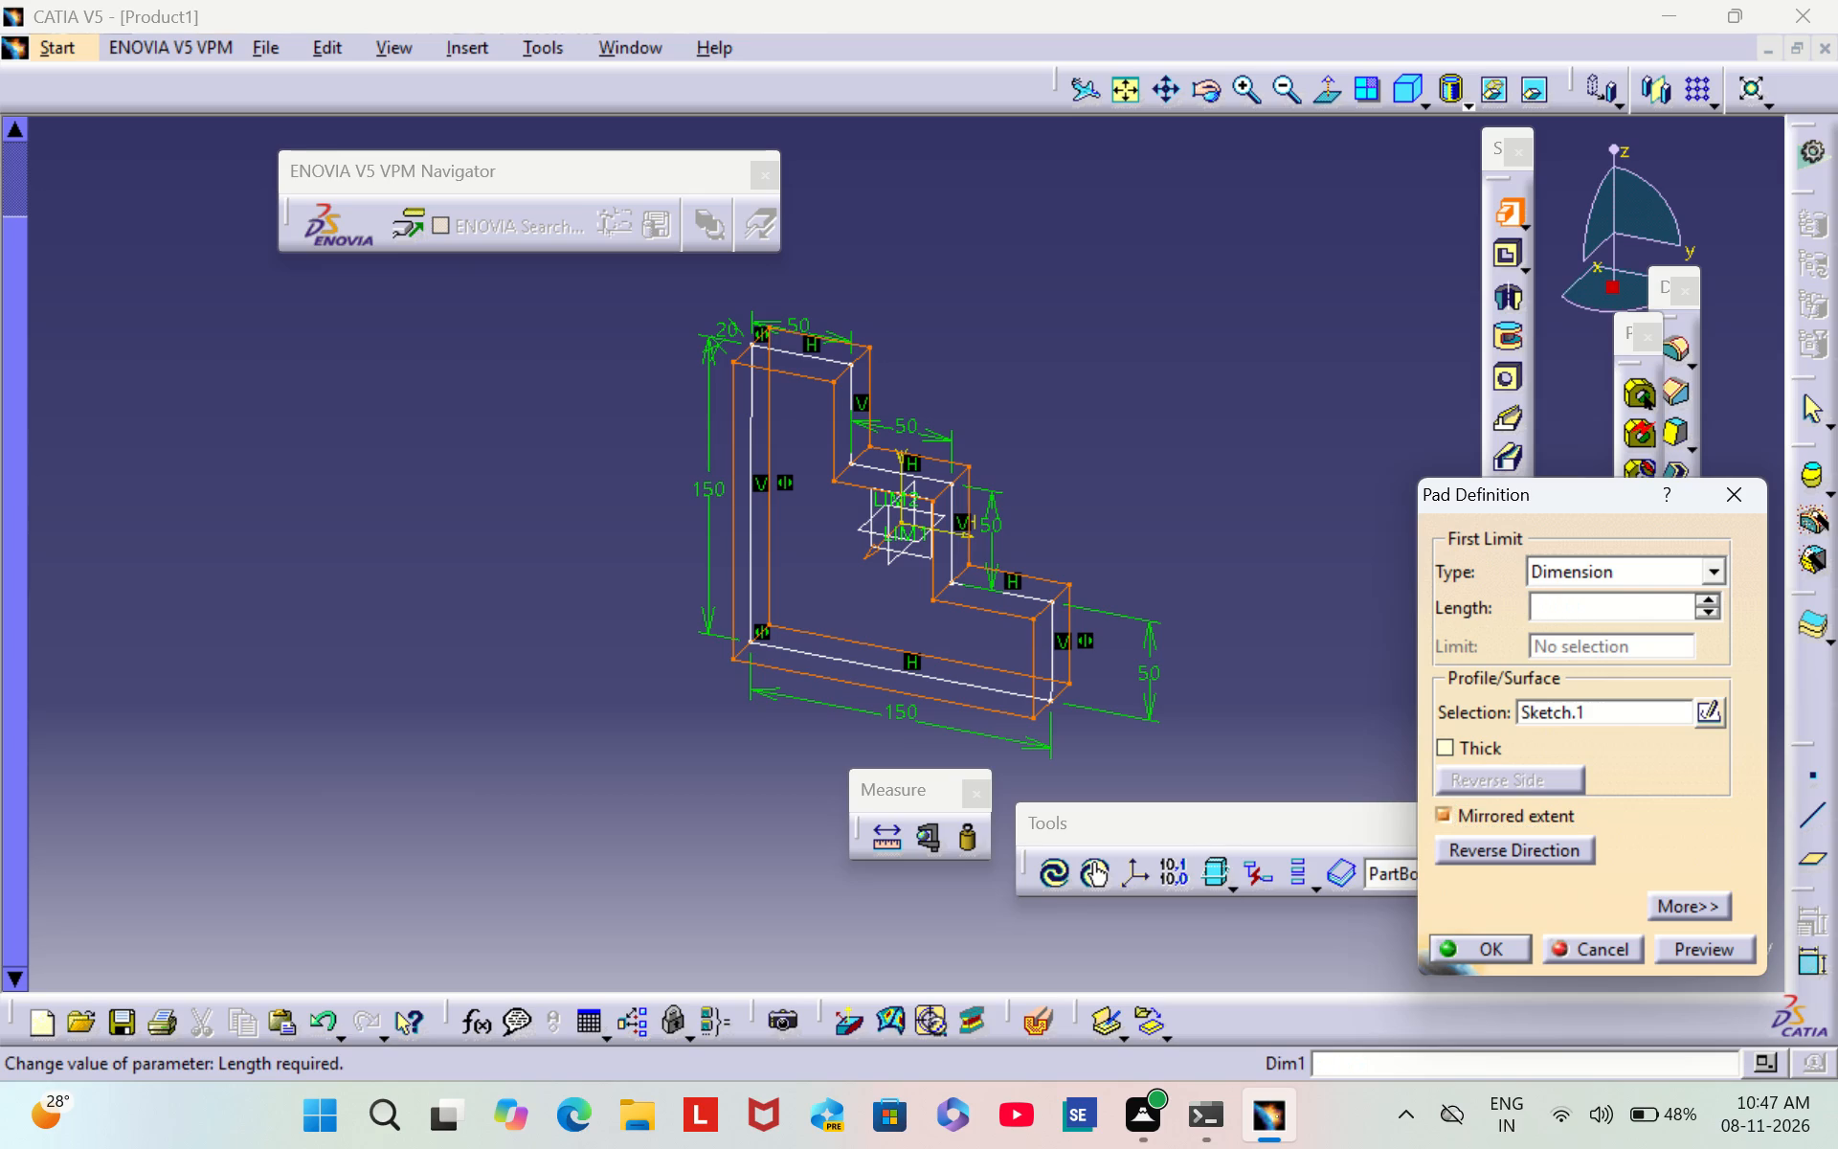
type("50")
key("Return")
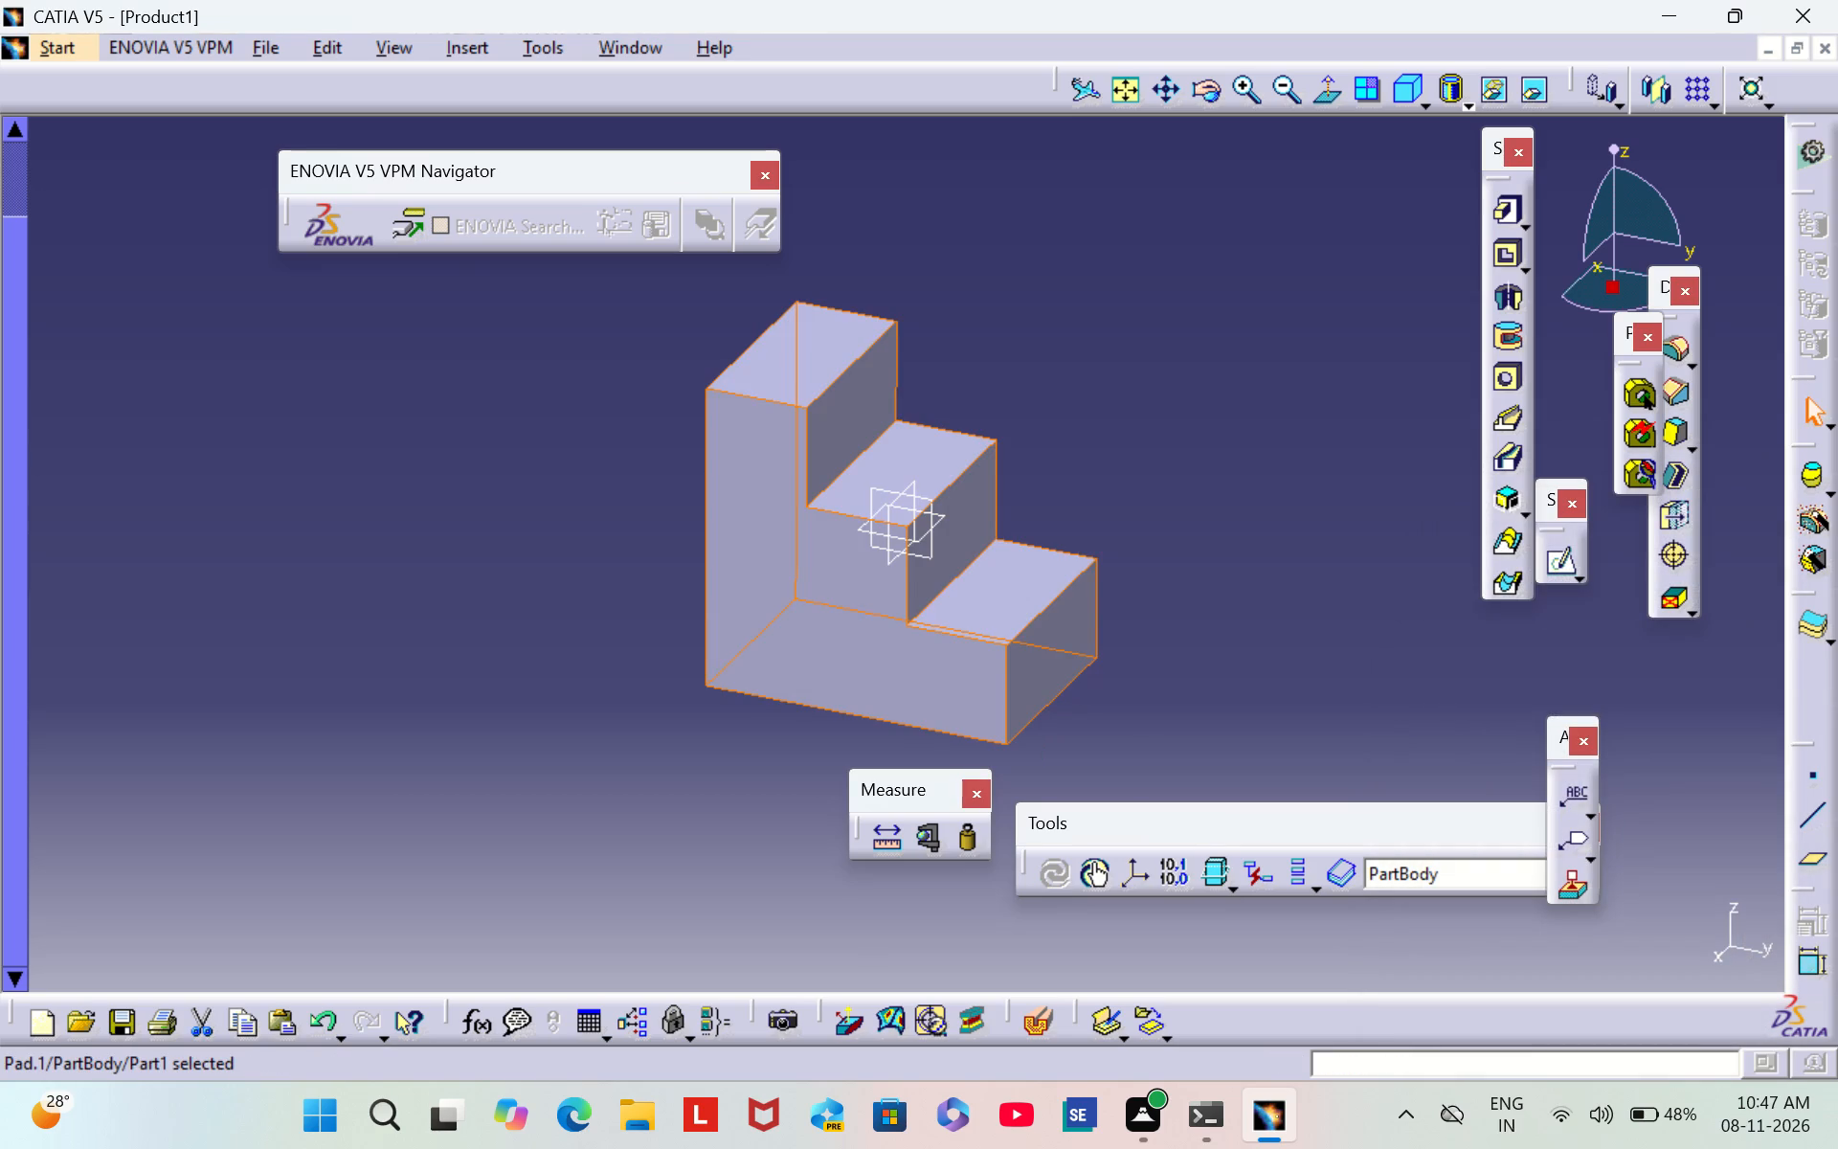
left_click(1212, 441)
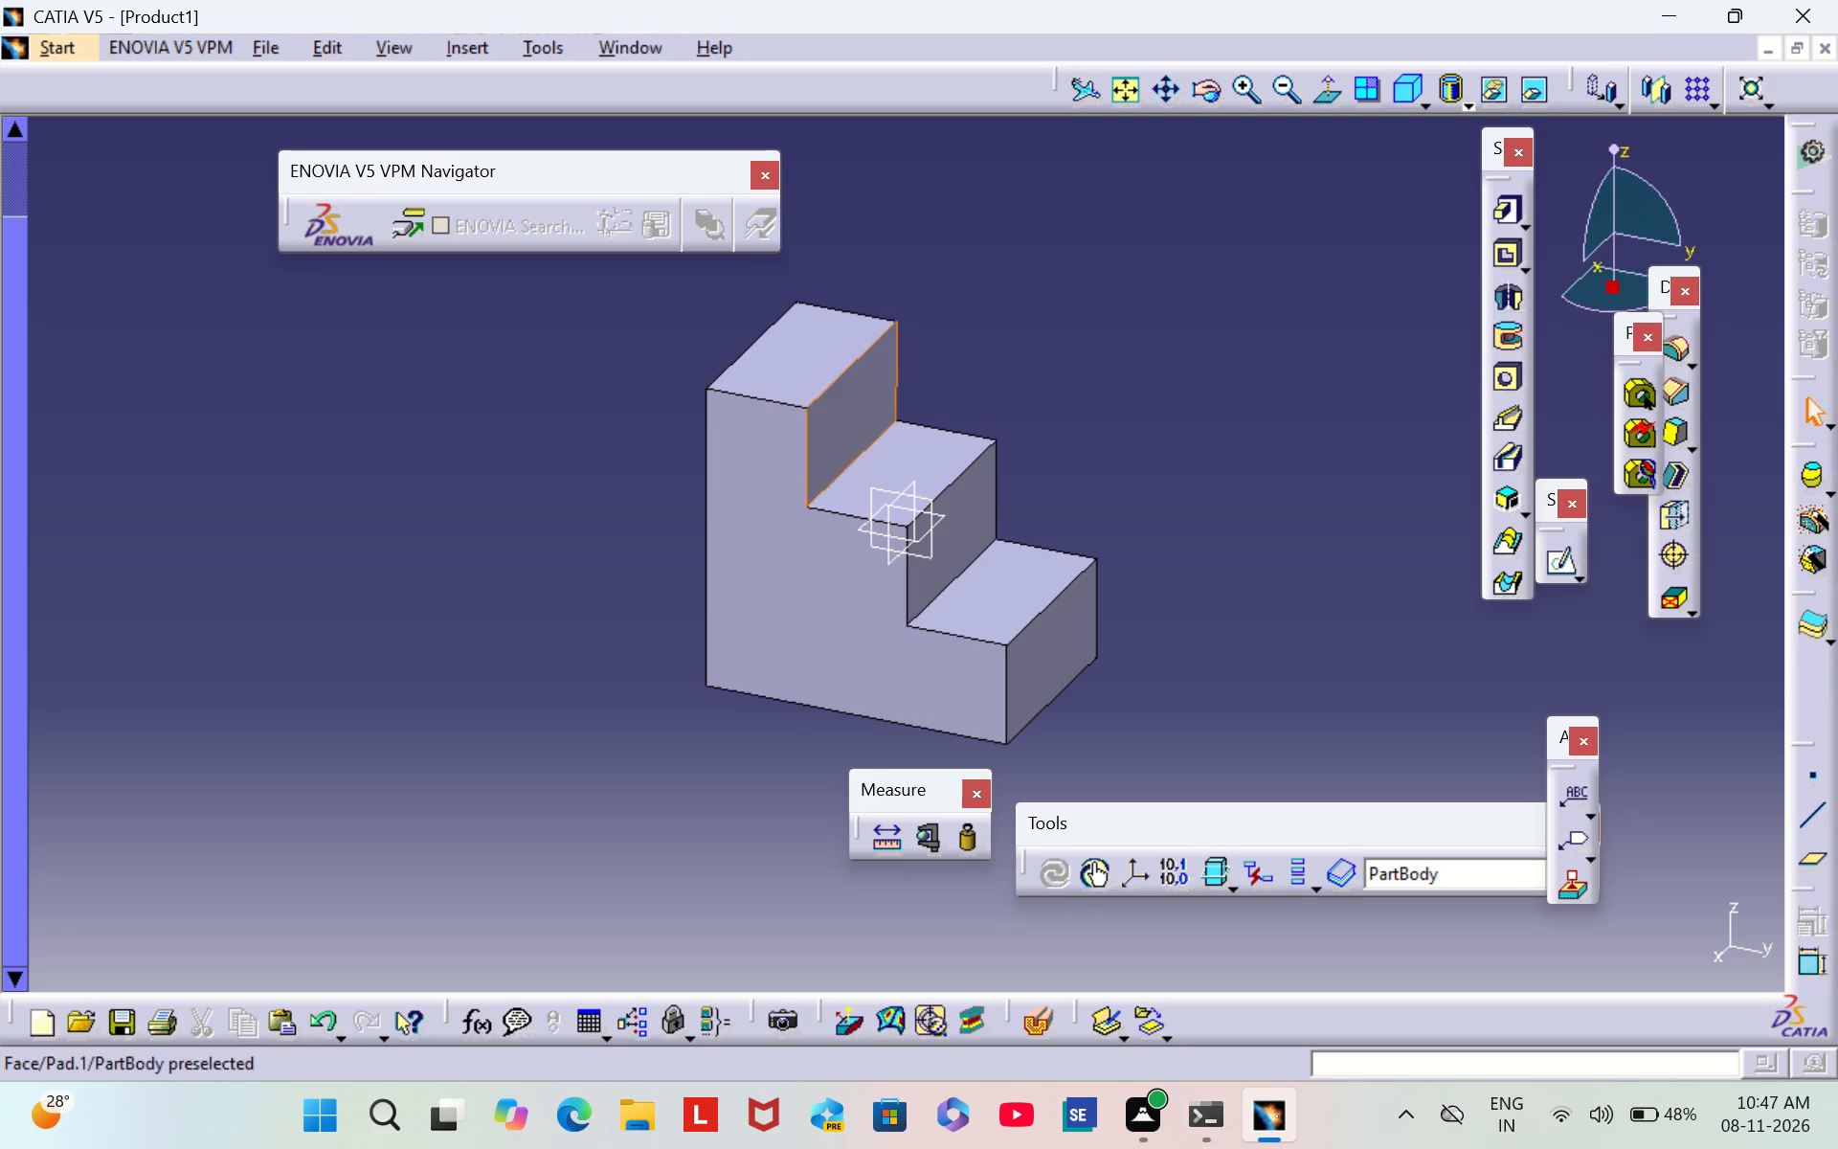
Chamfer the outer edge of the top step, where its tread meets the riser, at 10 mm by 45 degrees.
left_click(1676, 385)
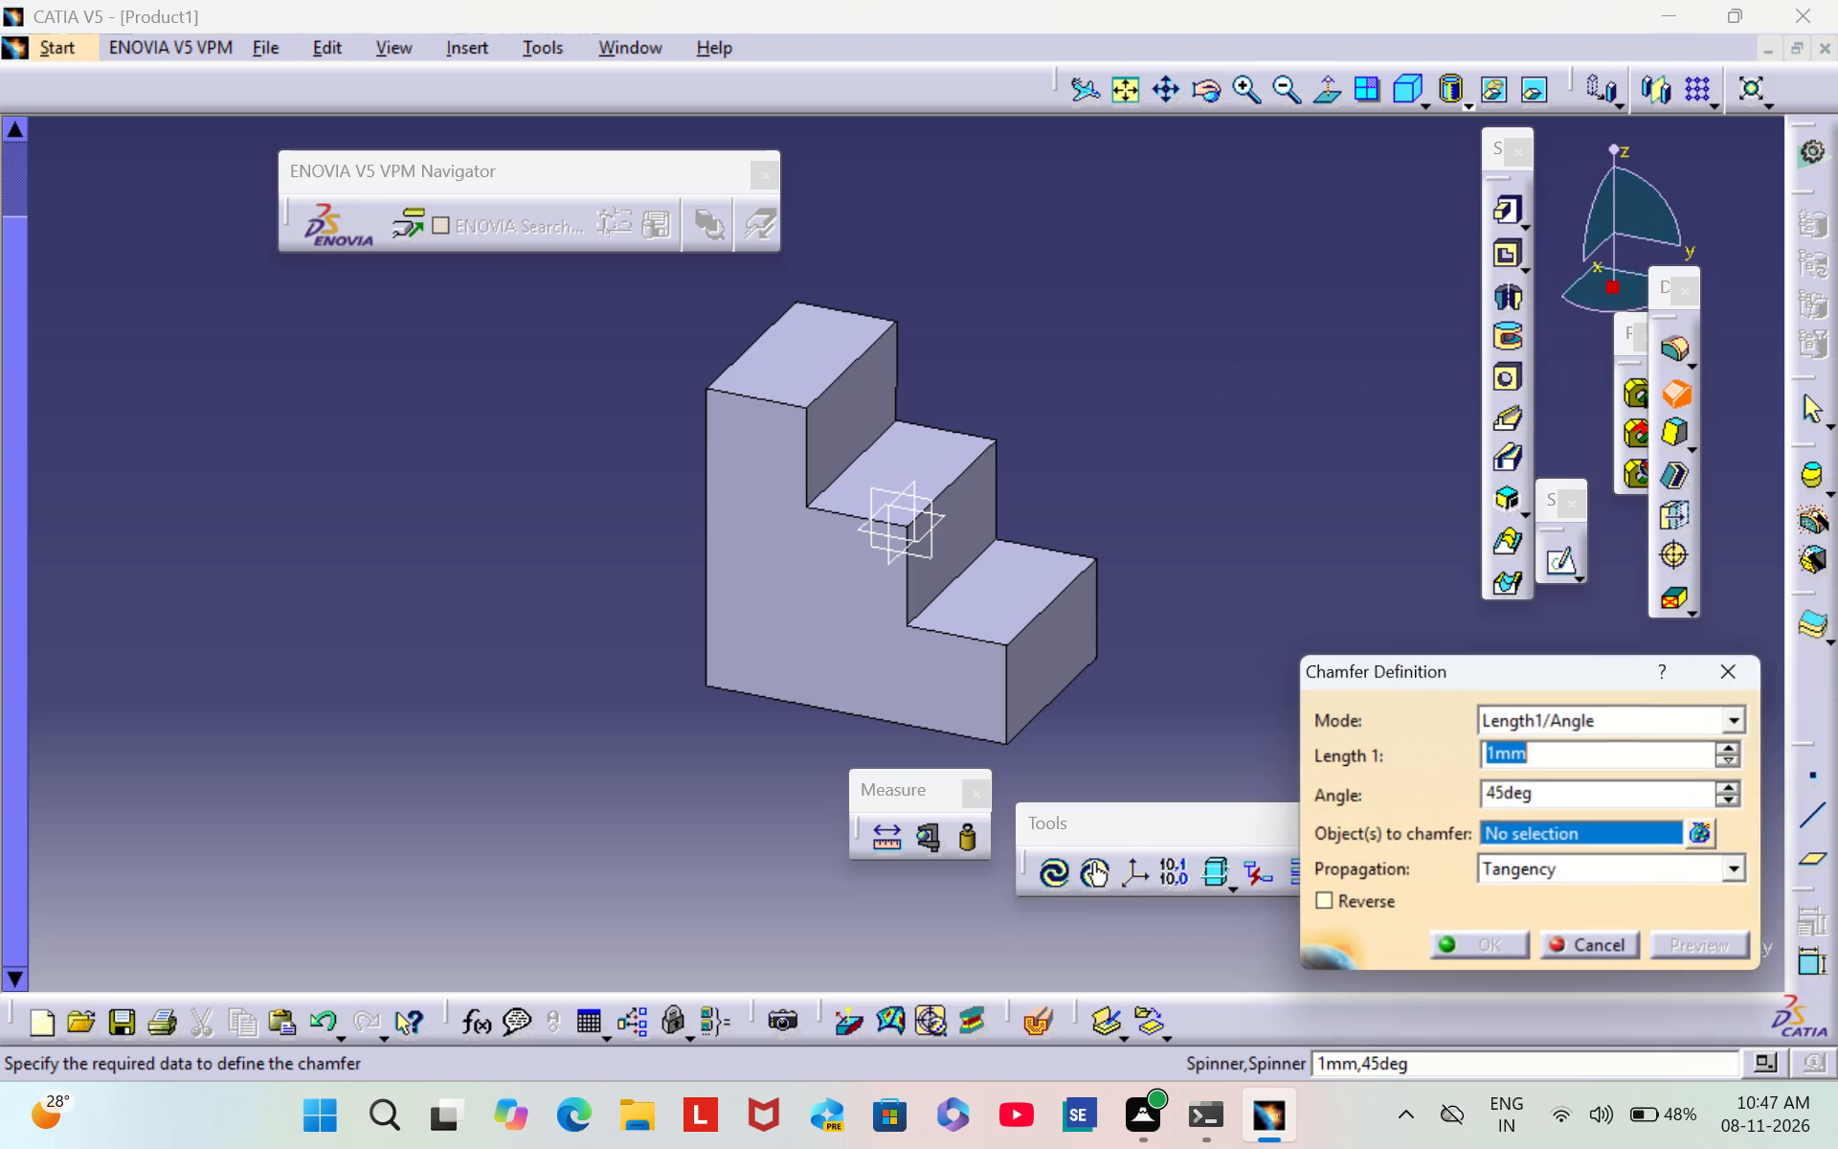
left_click(843, 368)
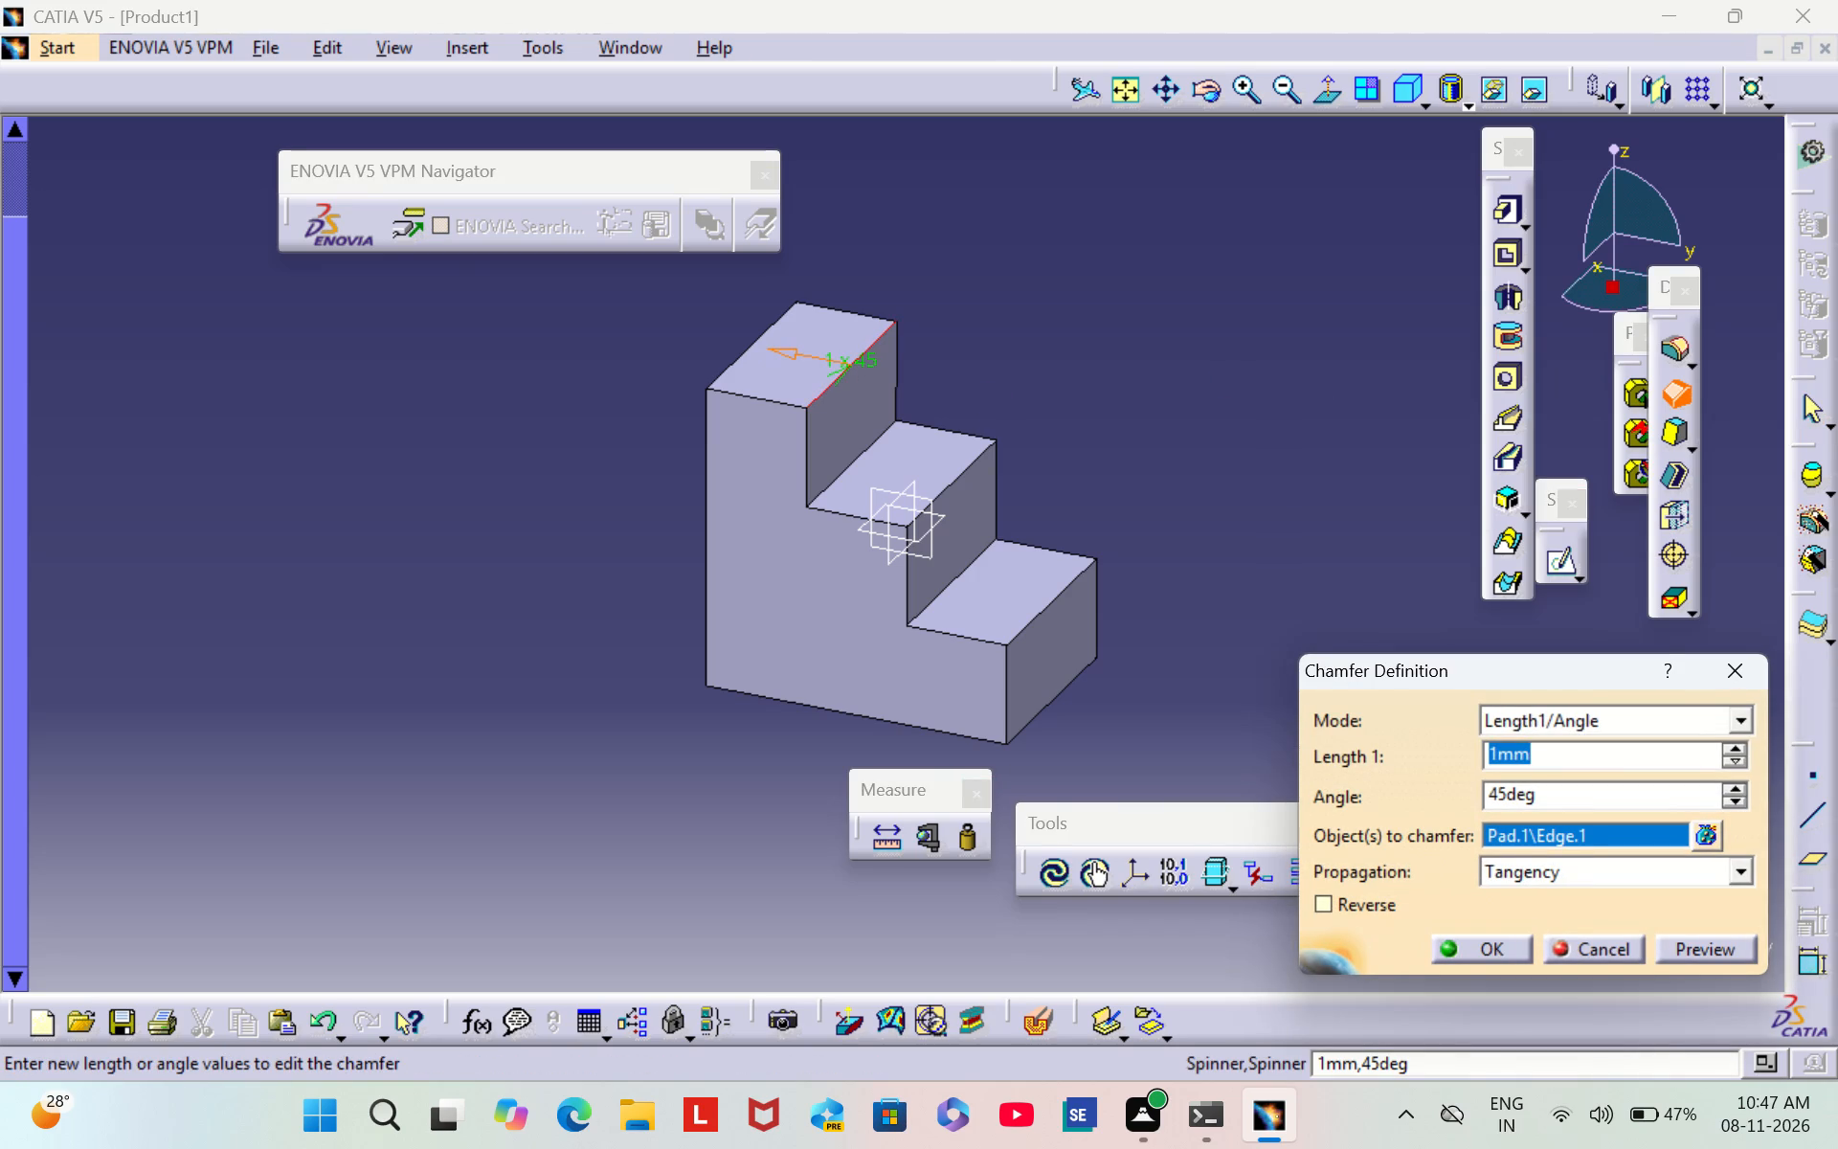
key("BackSpace")
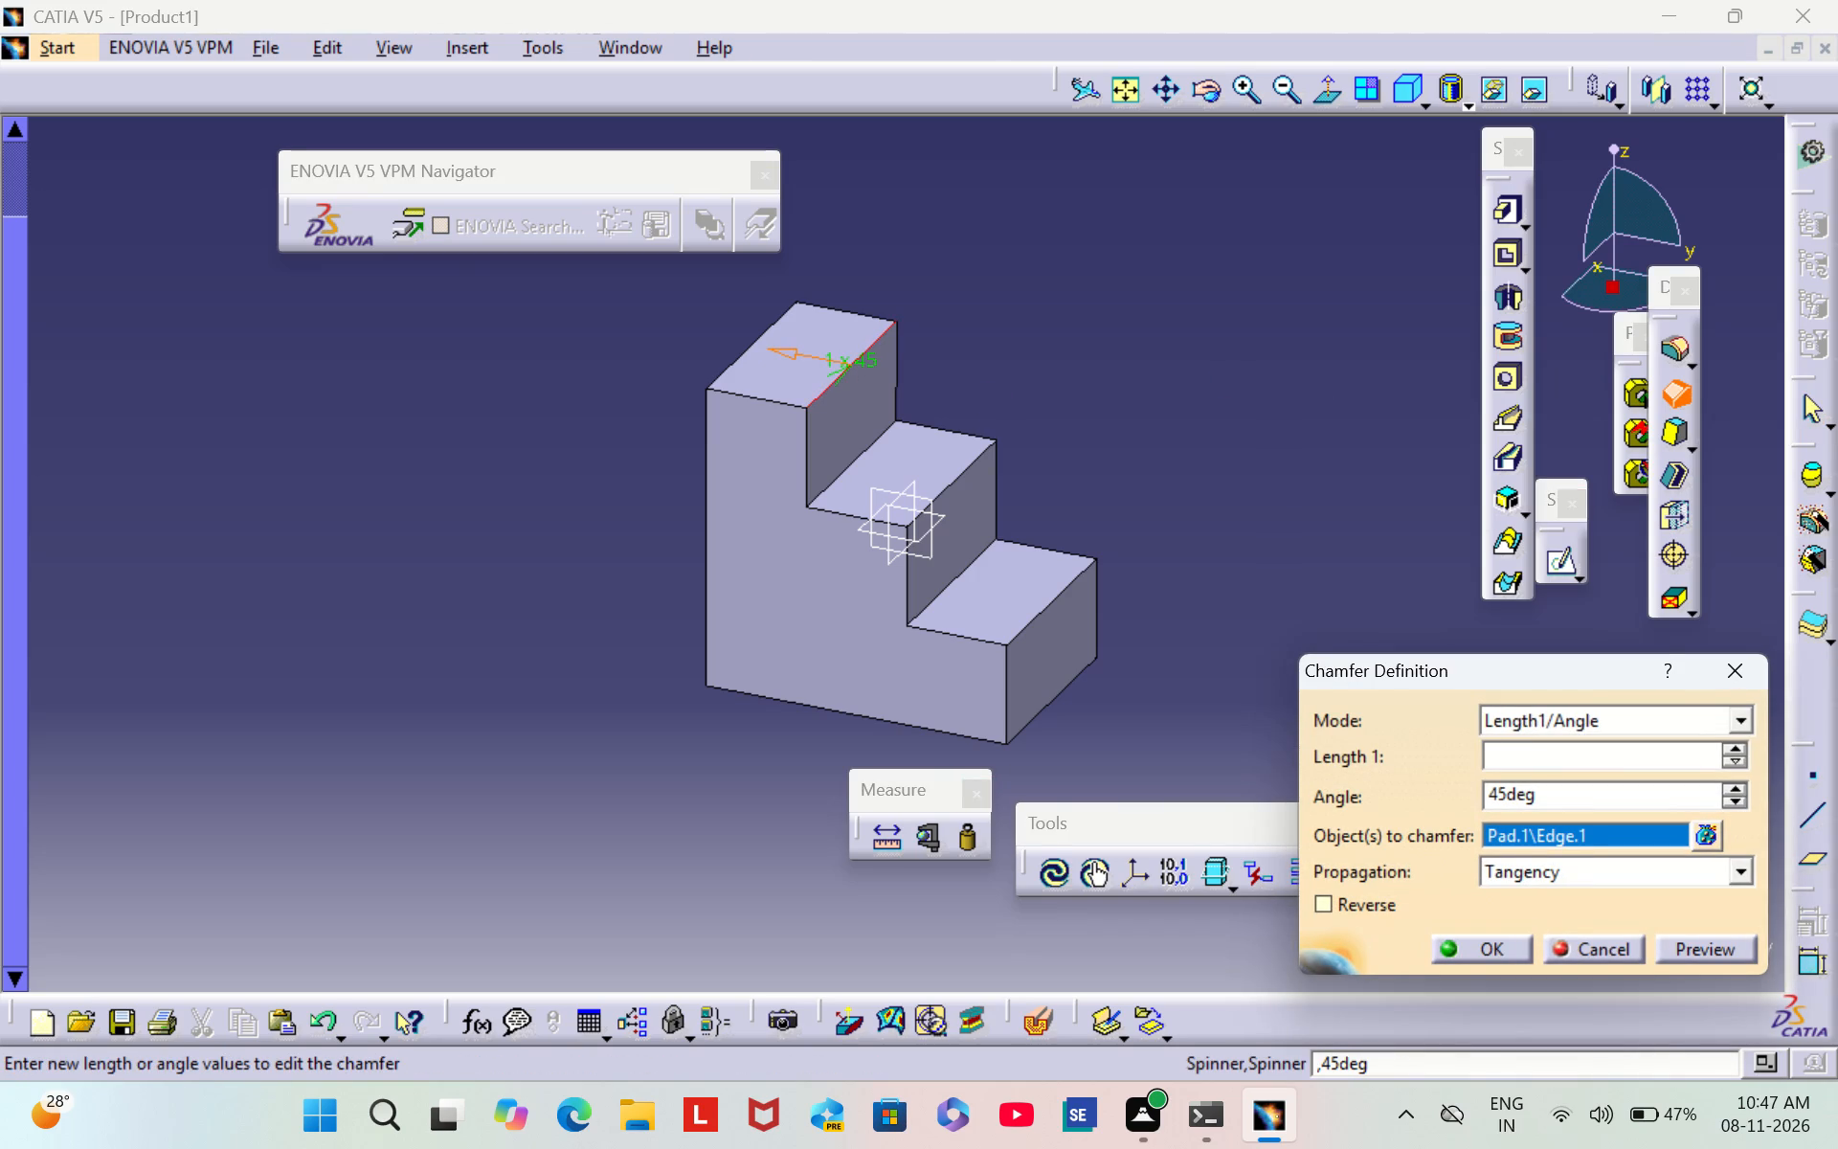
type("10")
key("Return")
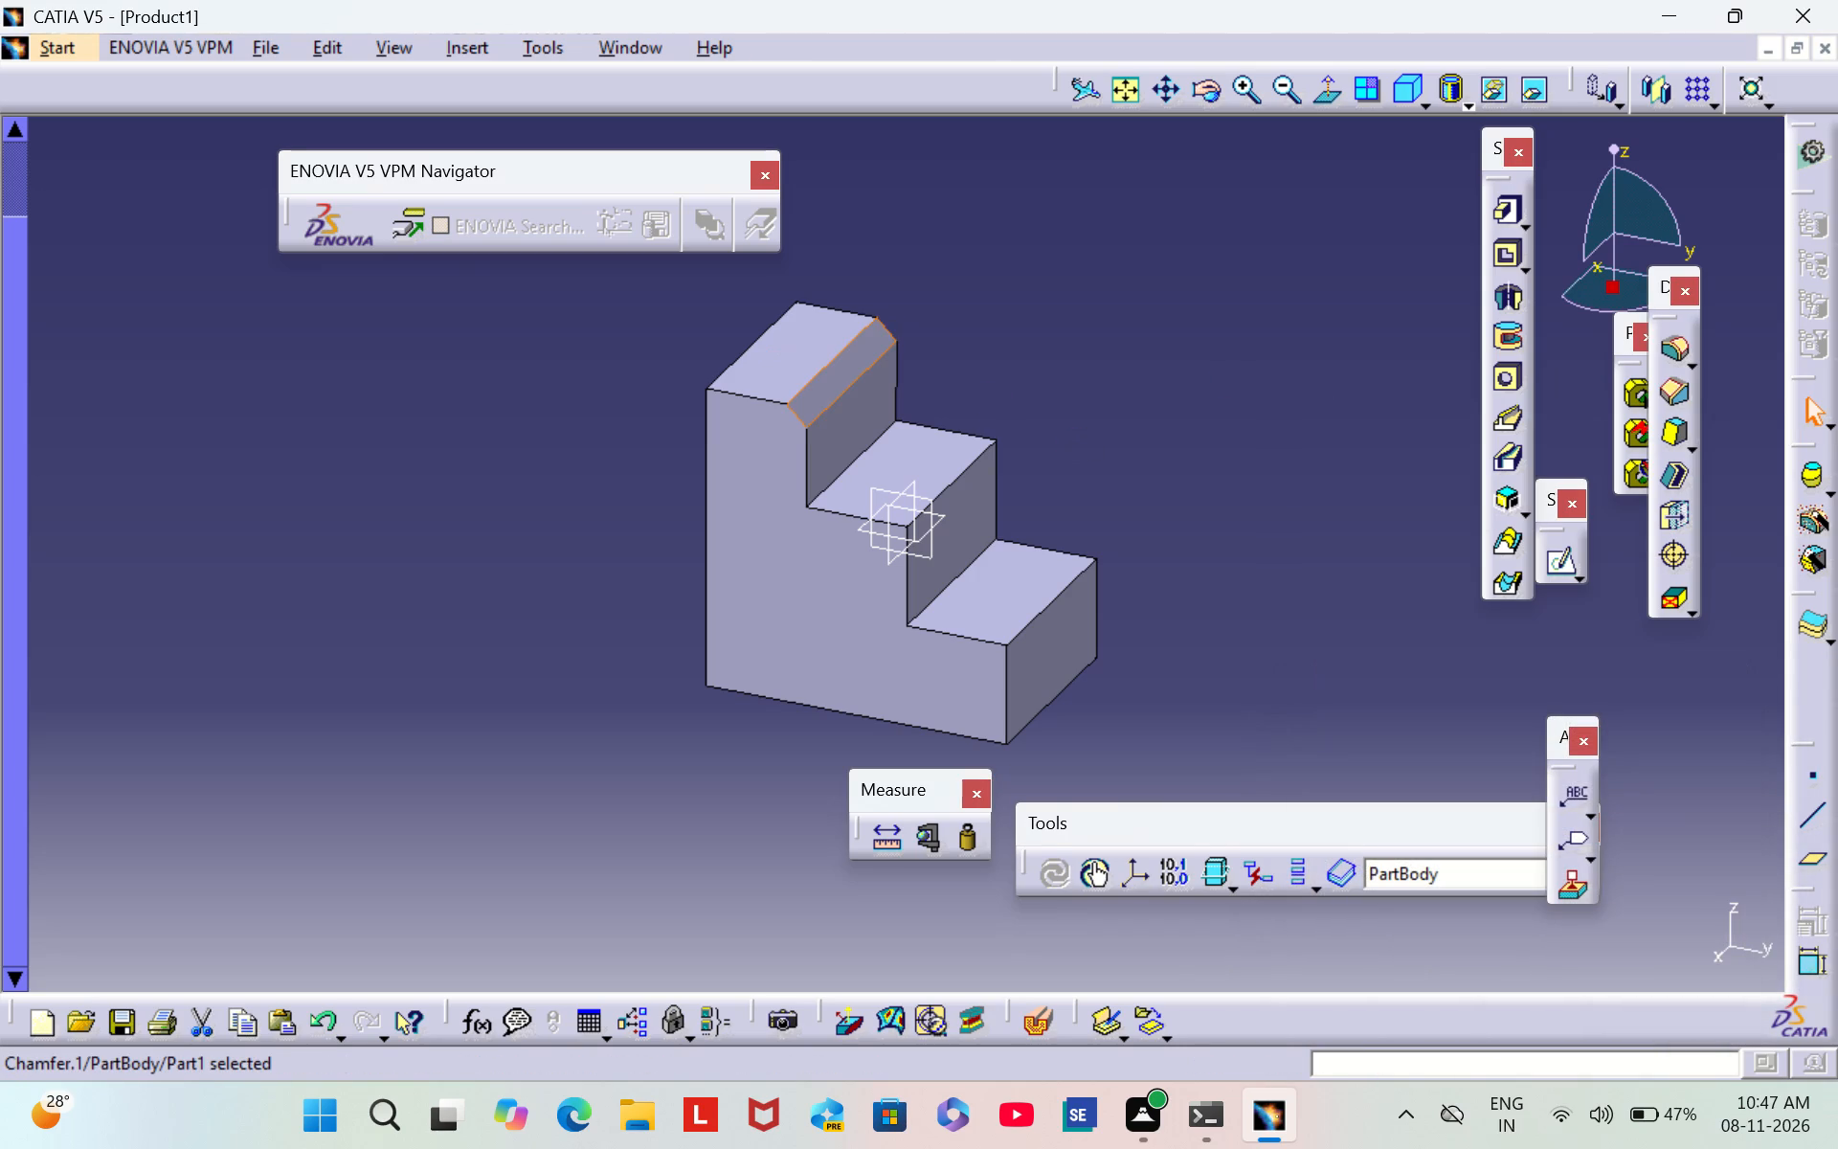
left_click(1107, 396)
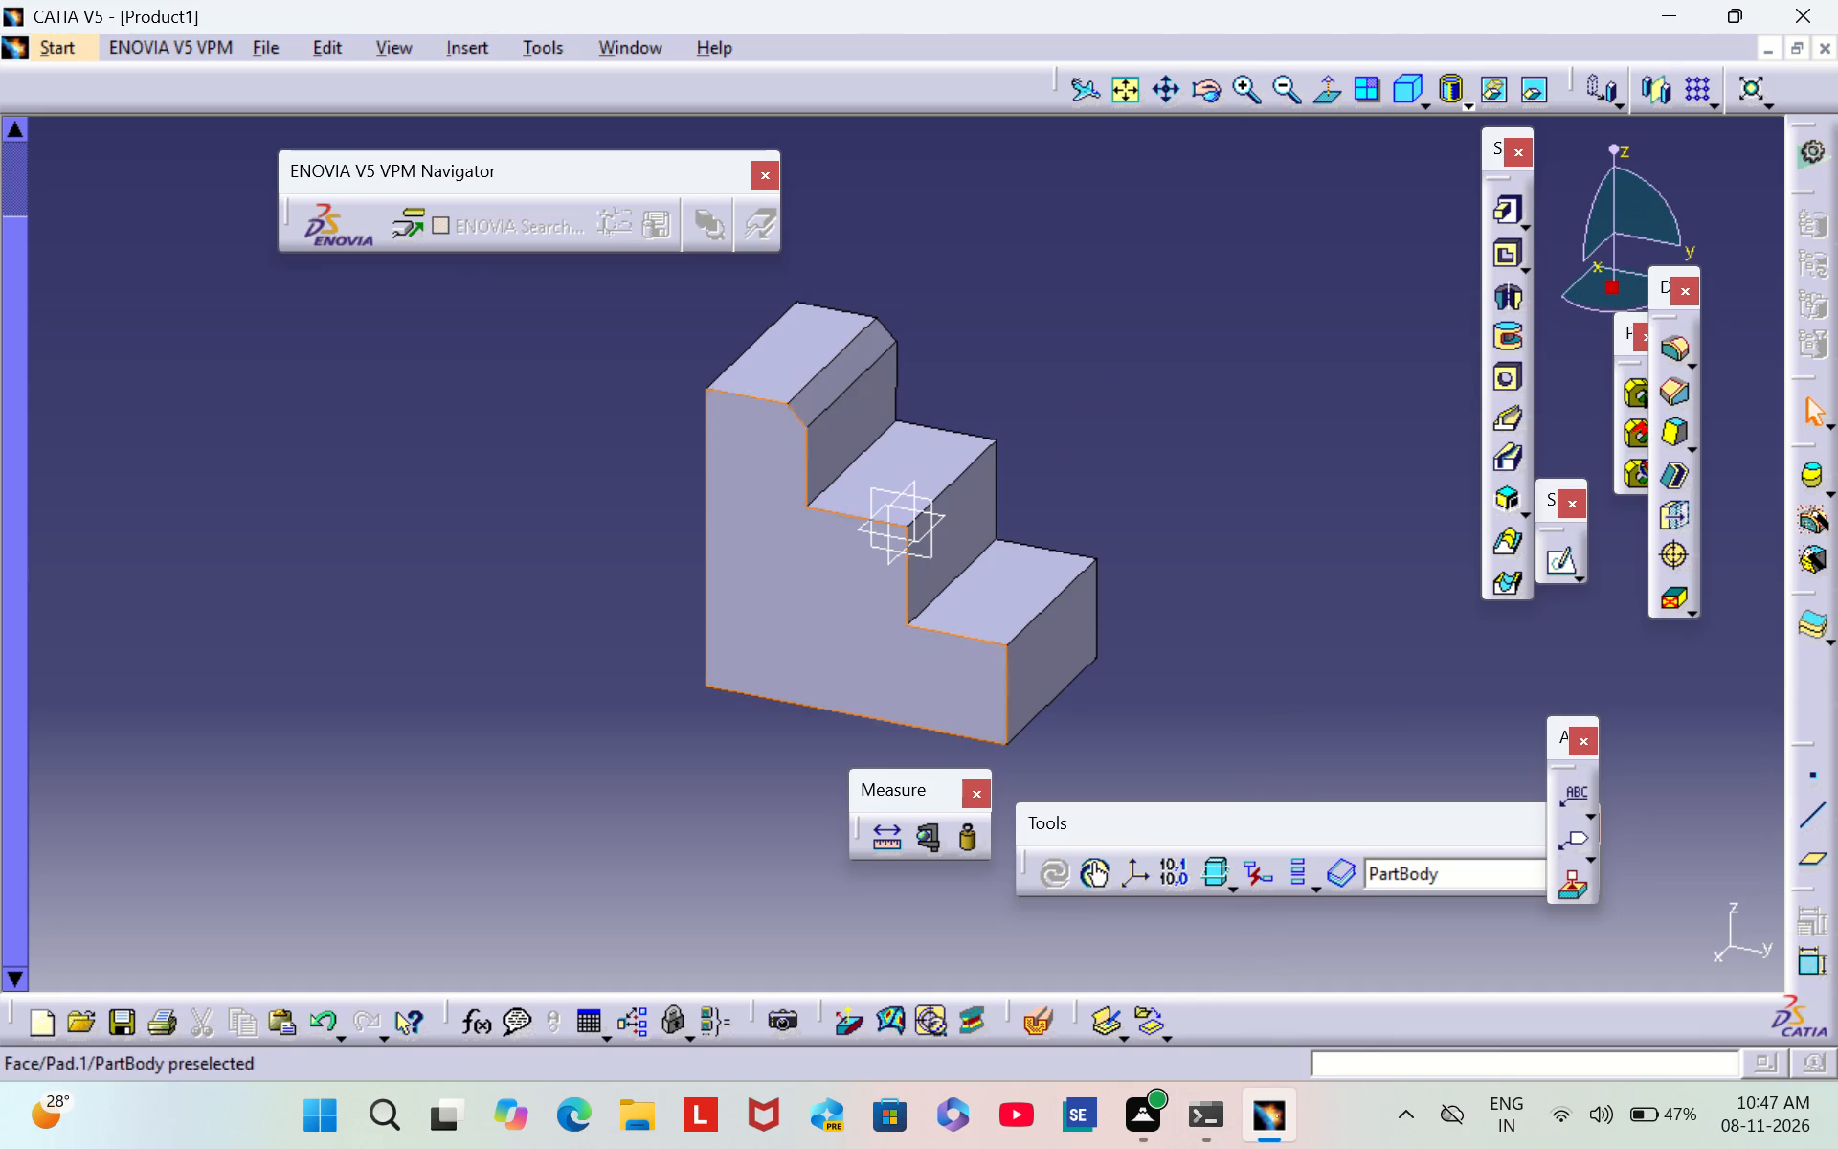
Set the top step chamfer's length to 20 mm.
double_click(827, 381)
key("BackSpace")
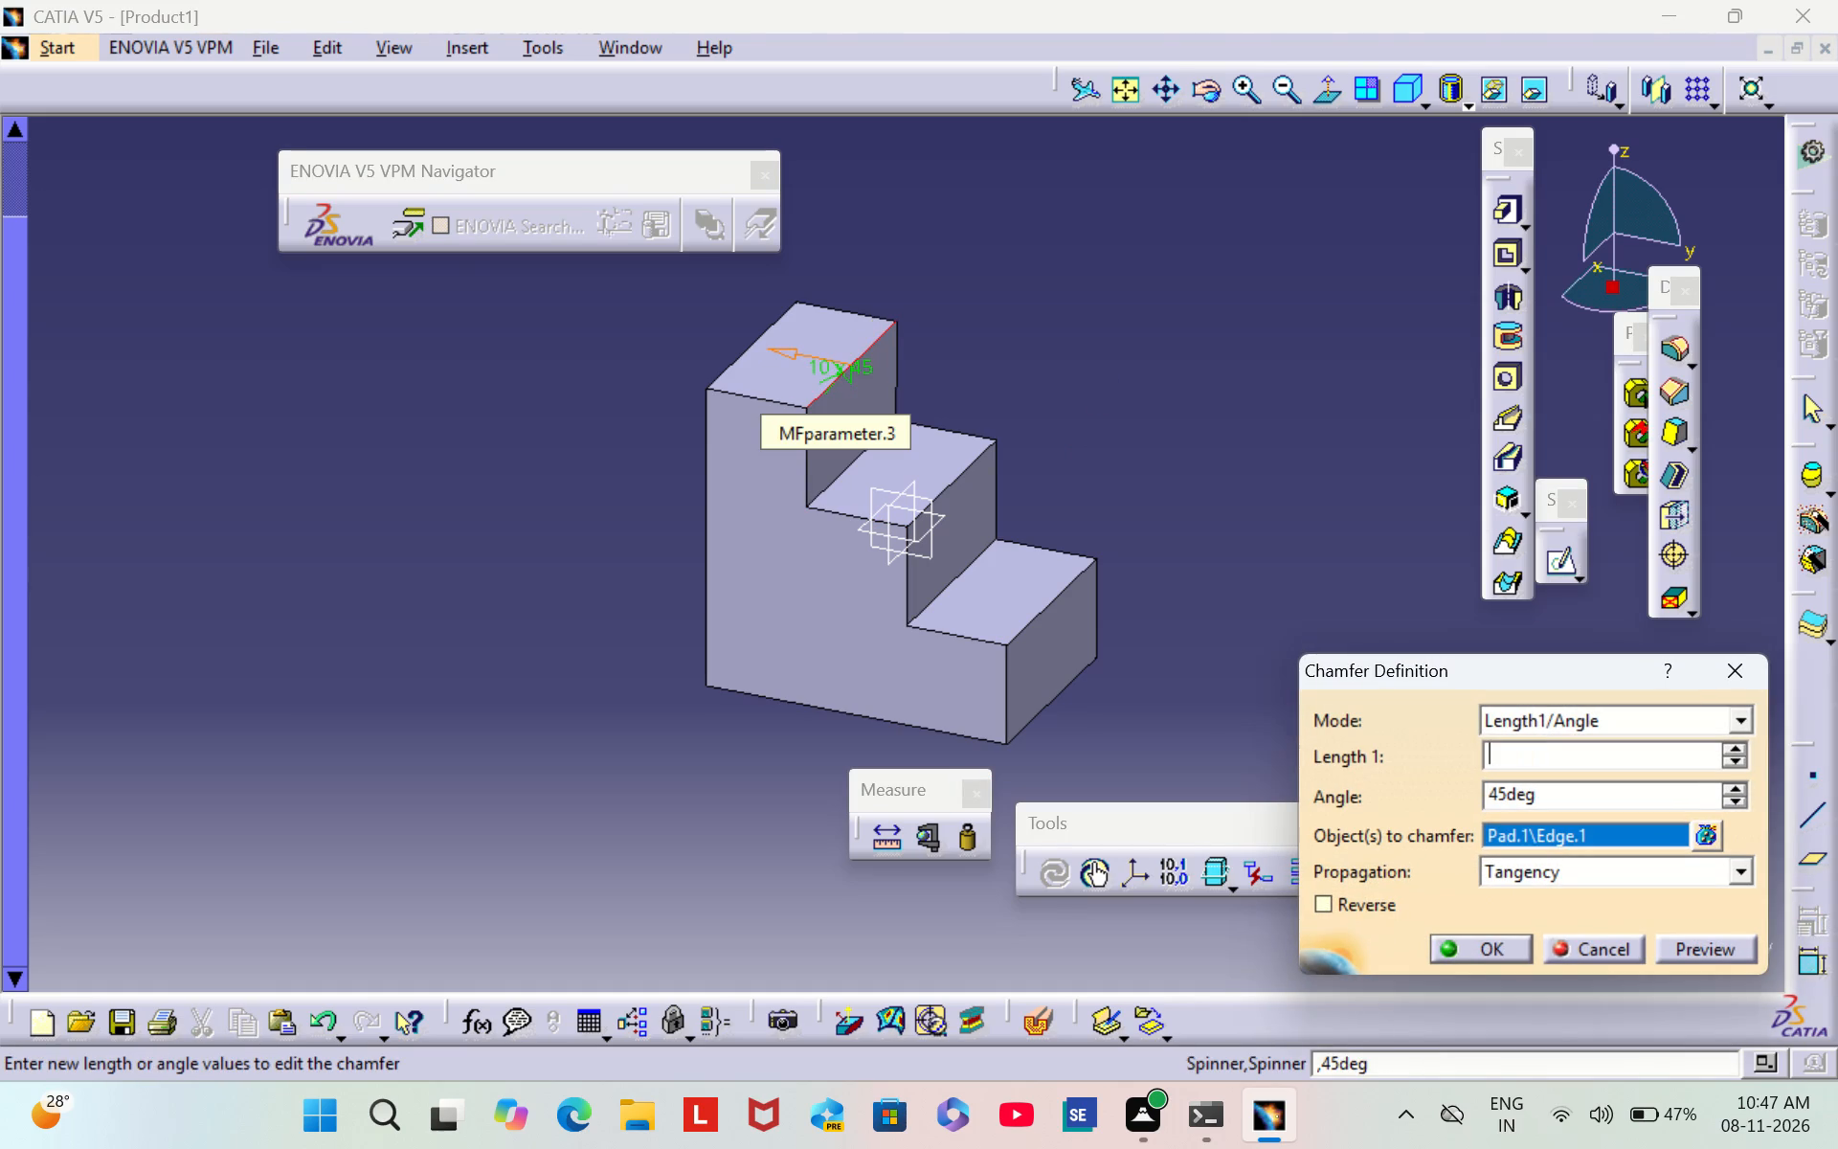
type("20")
key("Return")
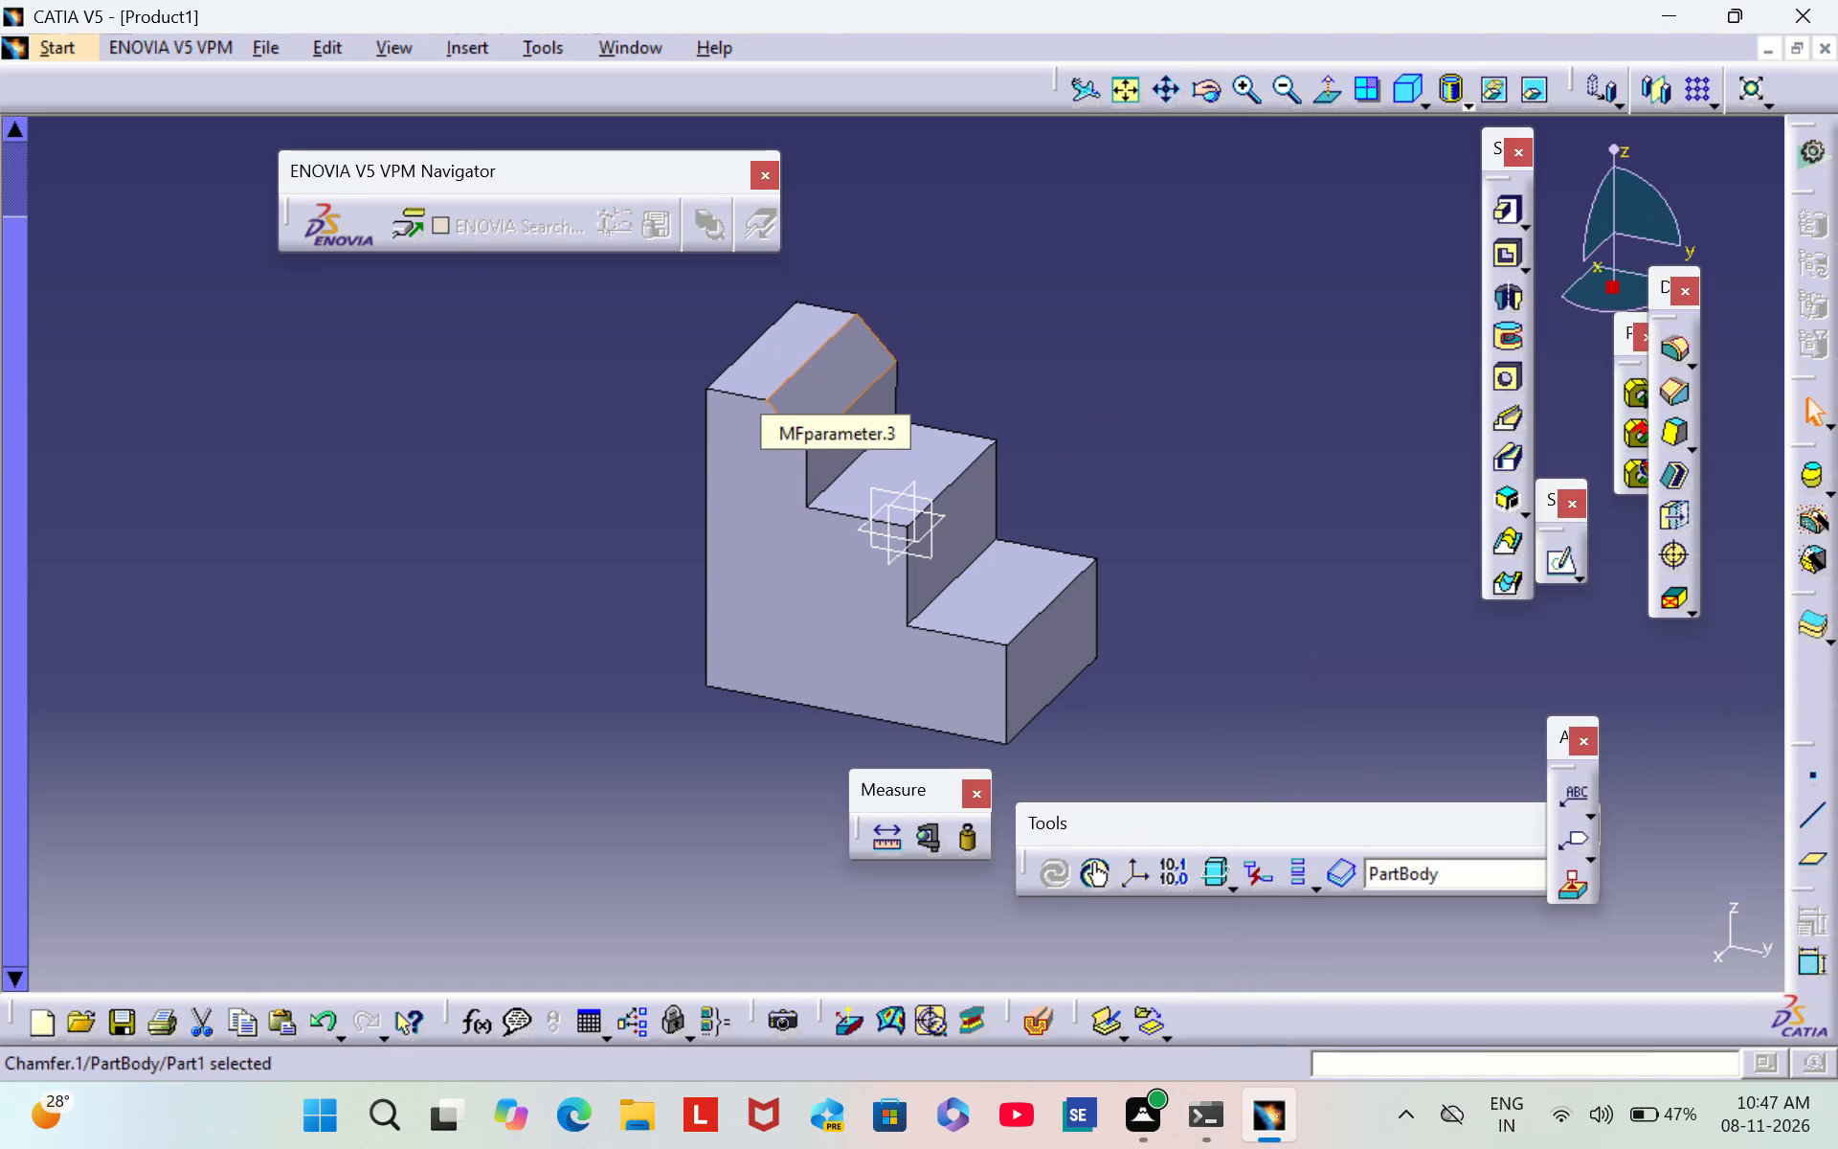
left_click(1208, 292)
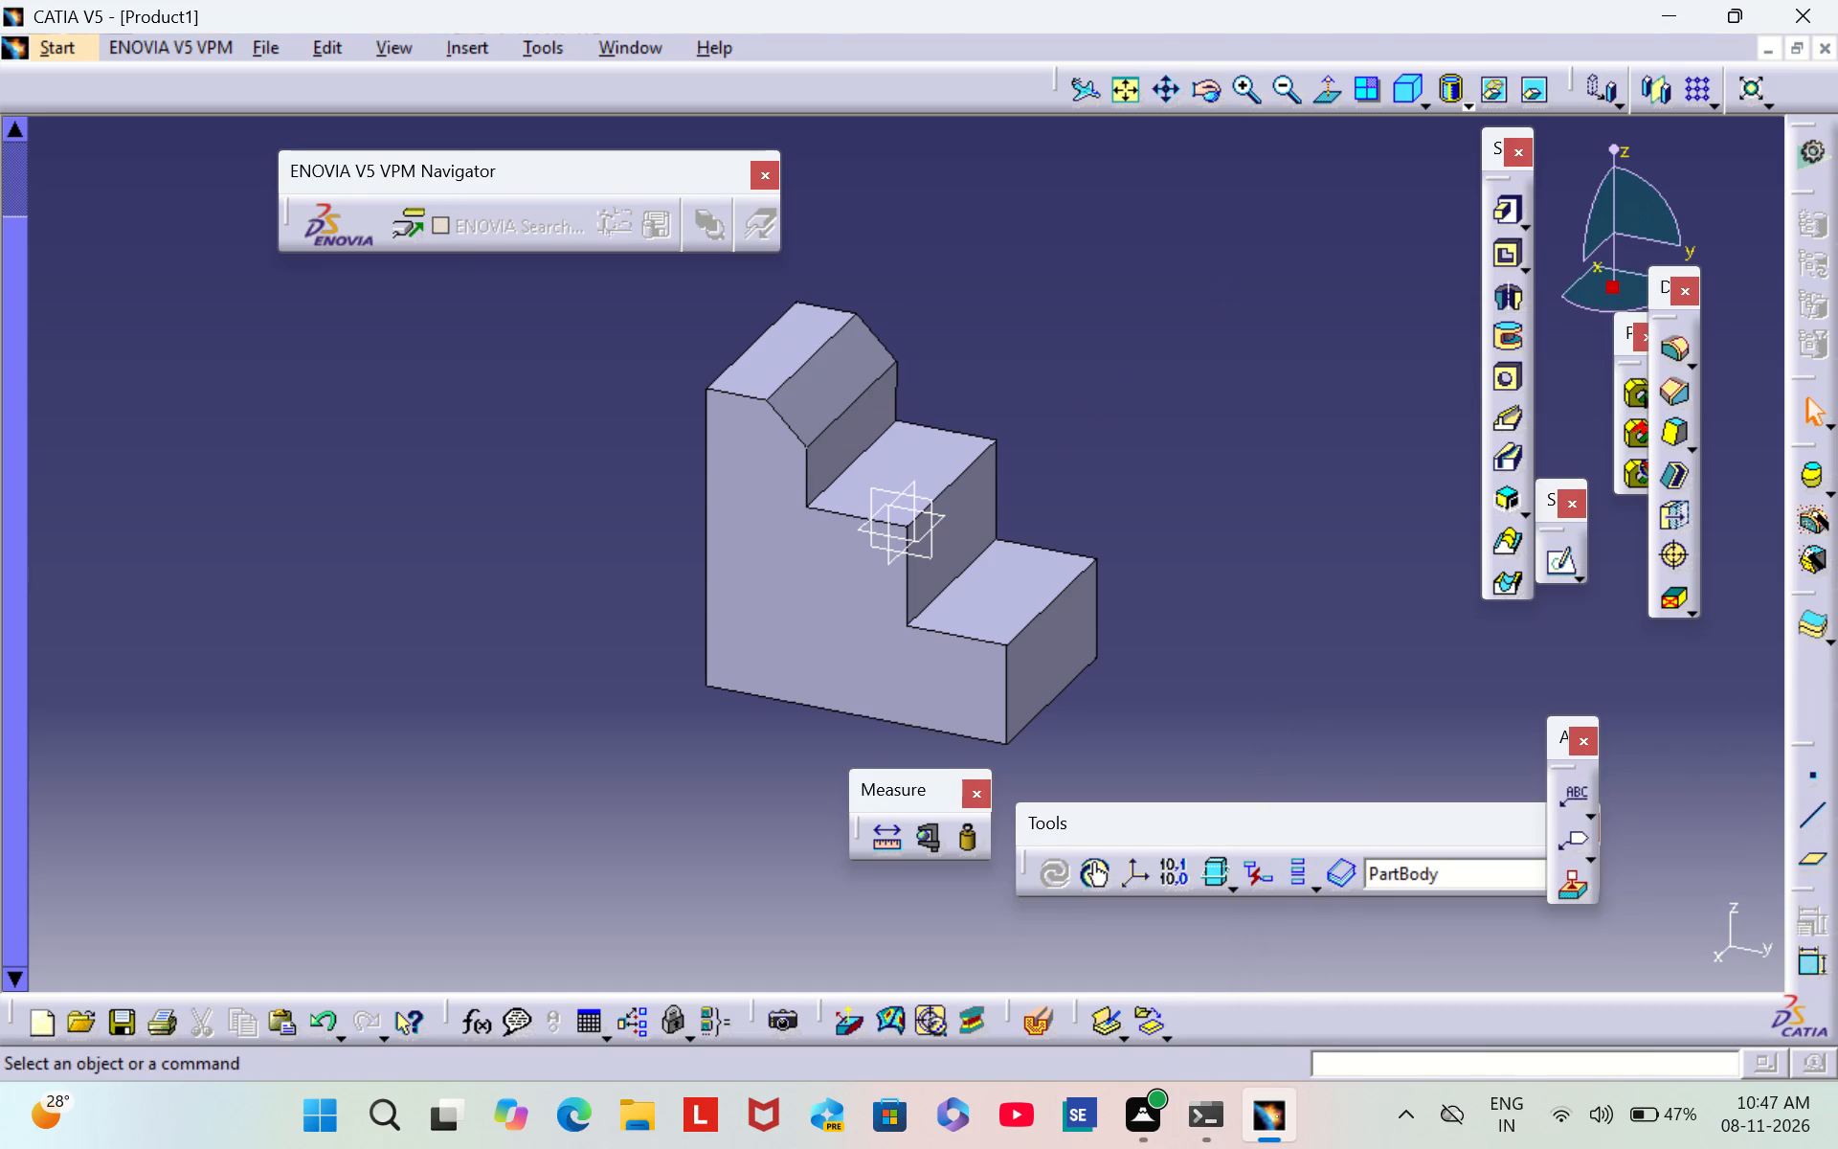
Add a simple blind hole of 10 mm diameter and 10 mm depth near the front of the top step's face.
left_click(762, 378)
left_click(1392, 358)
left_click(1508, 373)
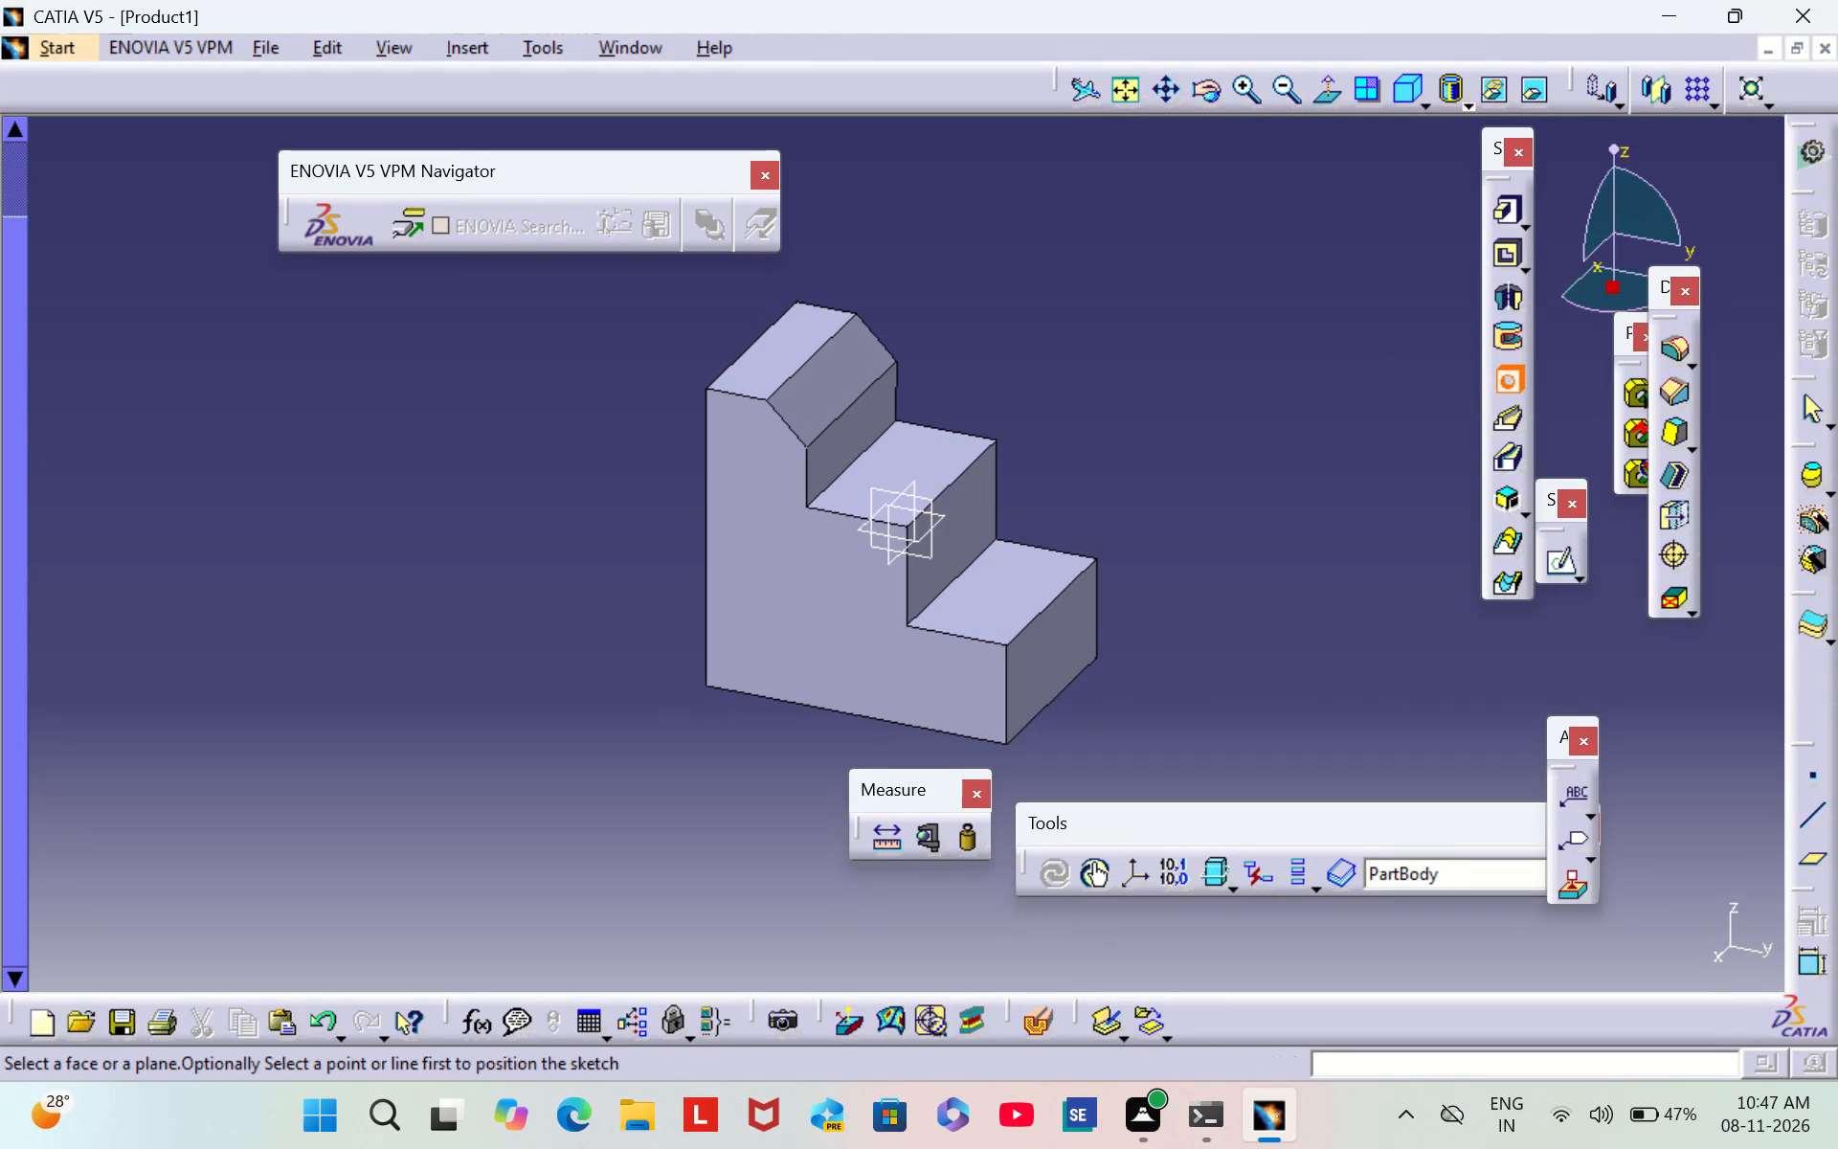
left_click(753, 371)
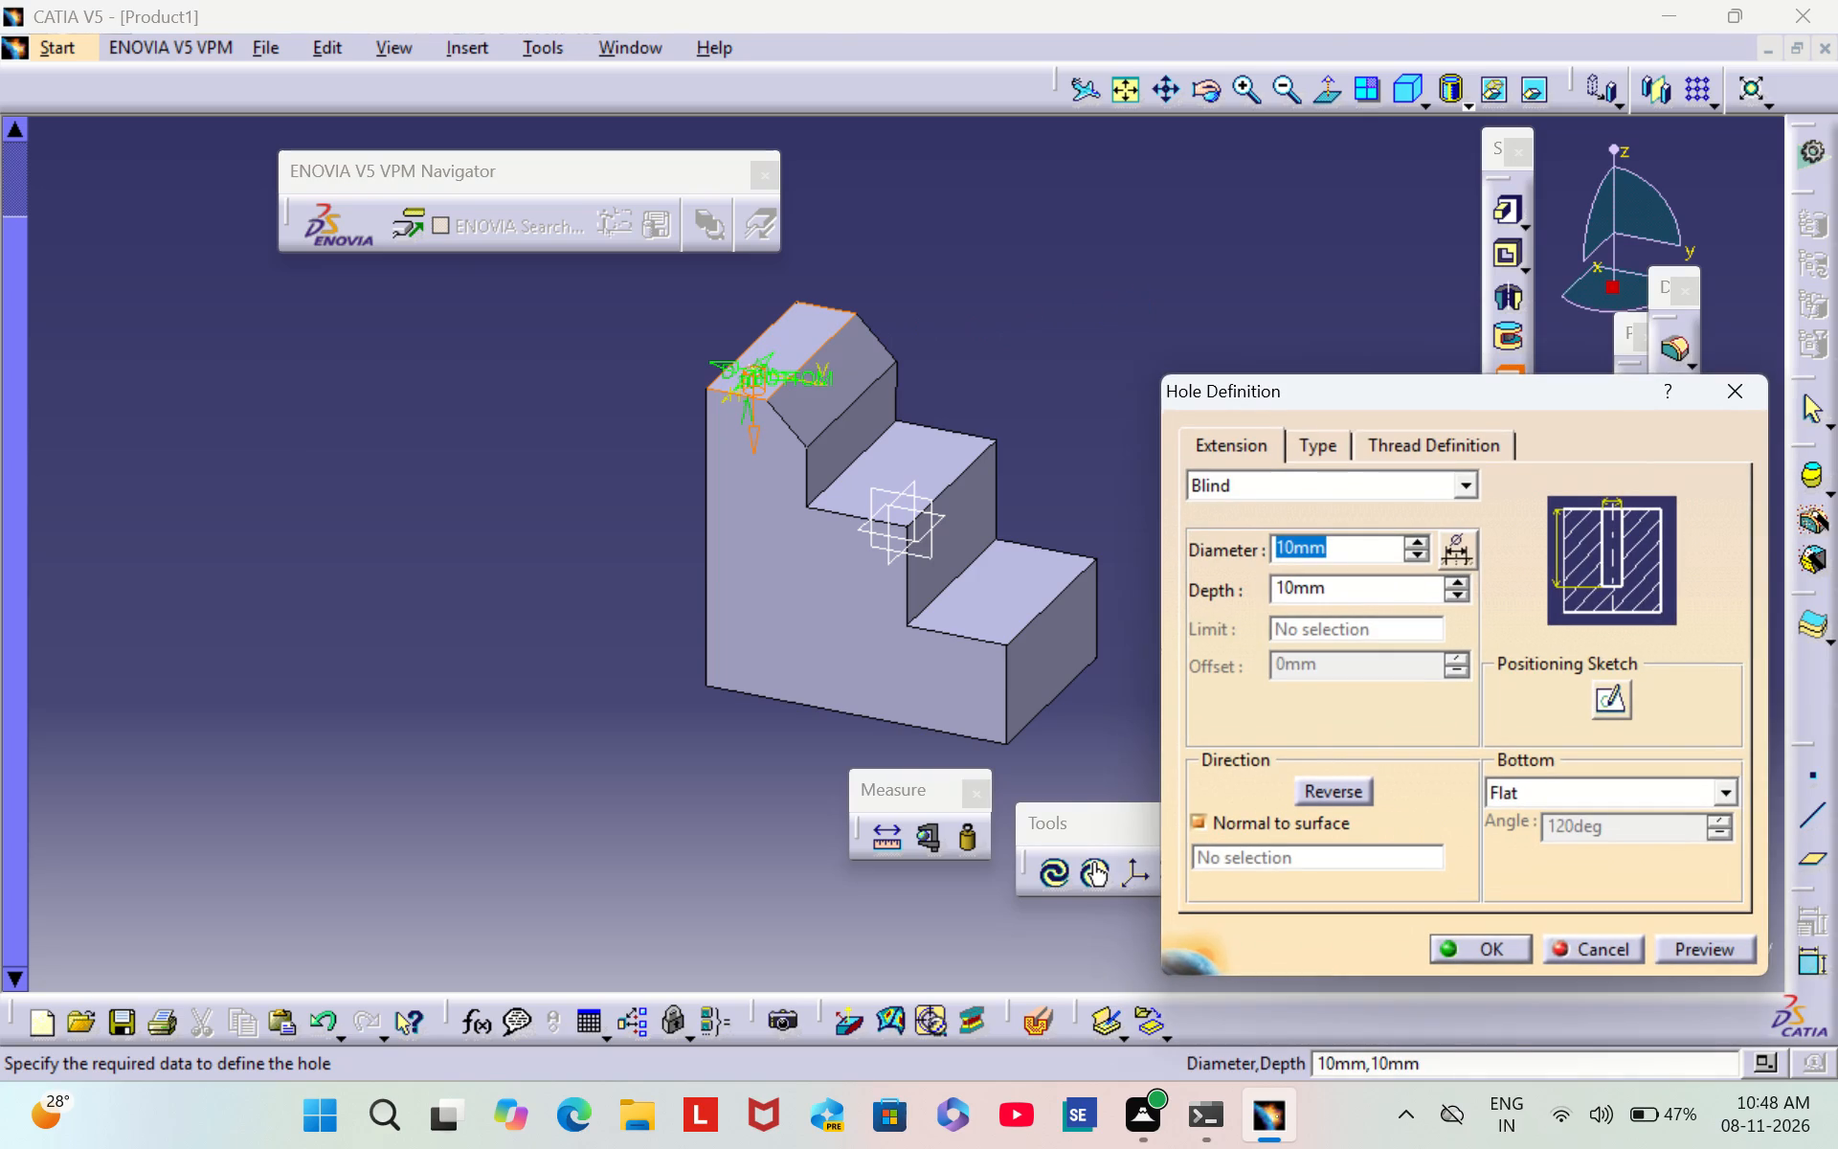
left_click(1326, 449)
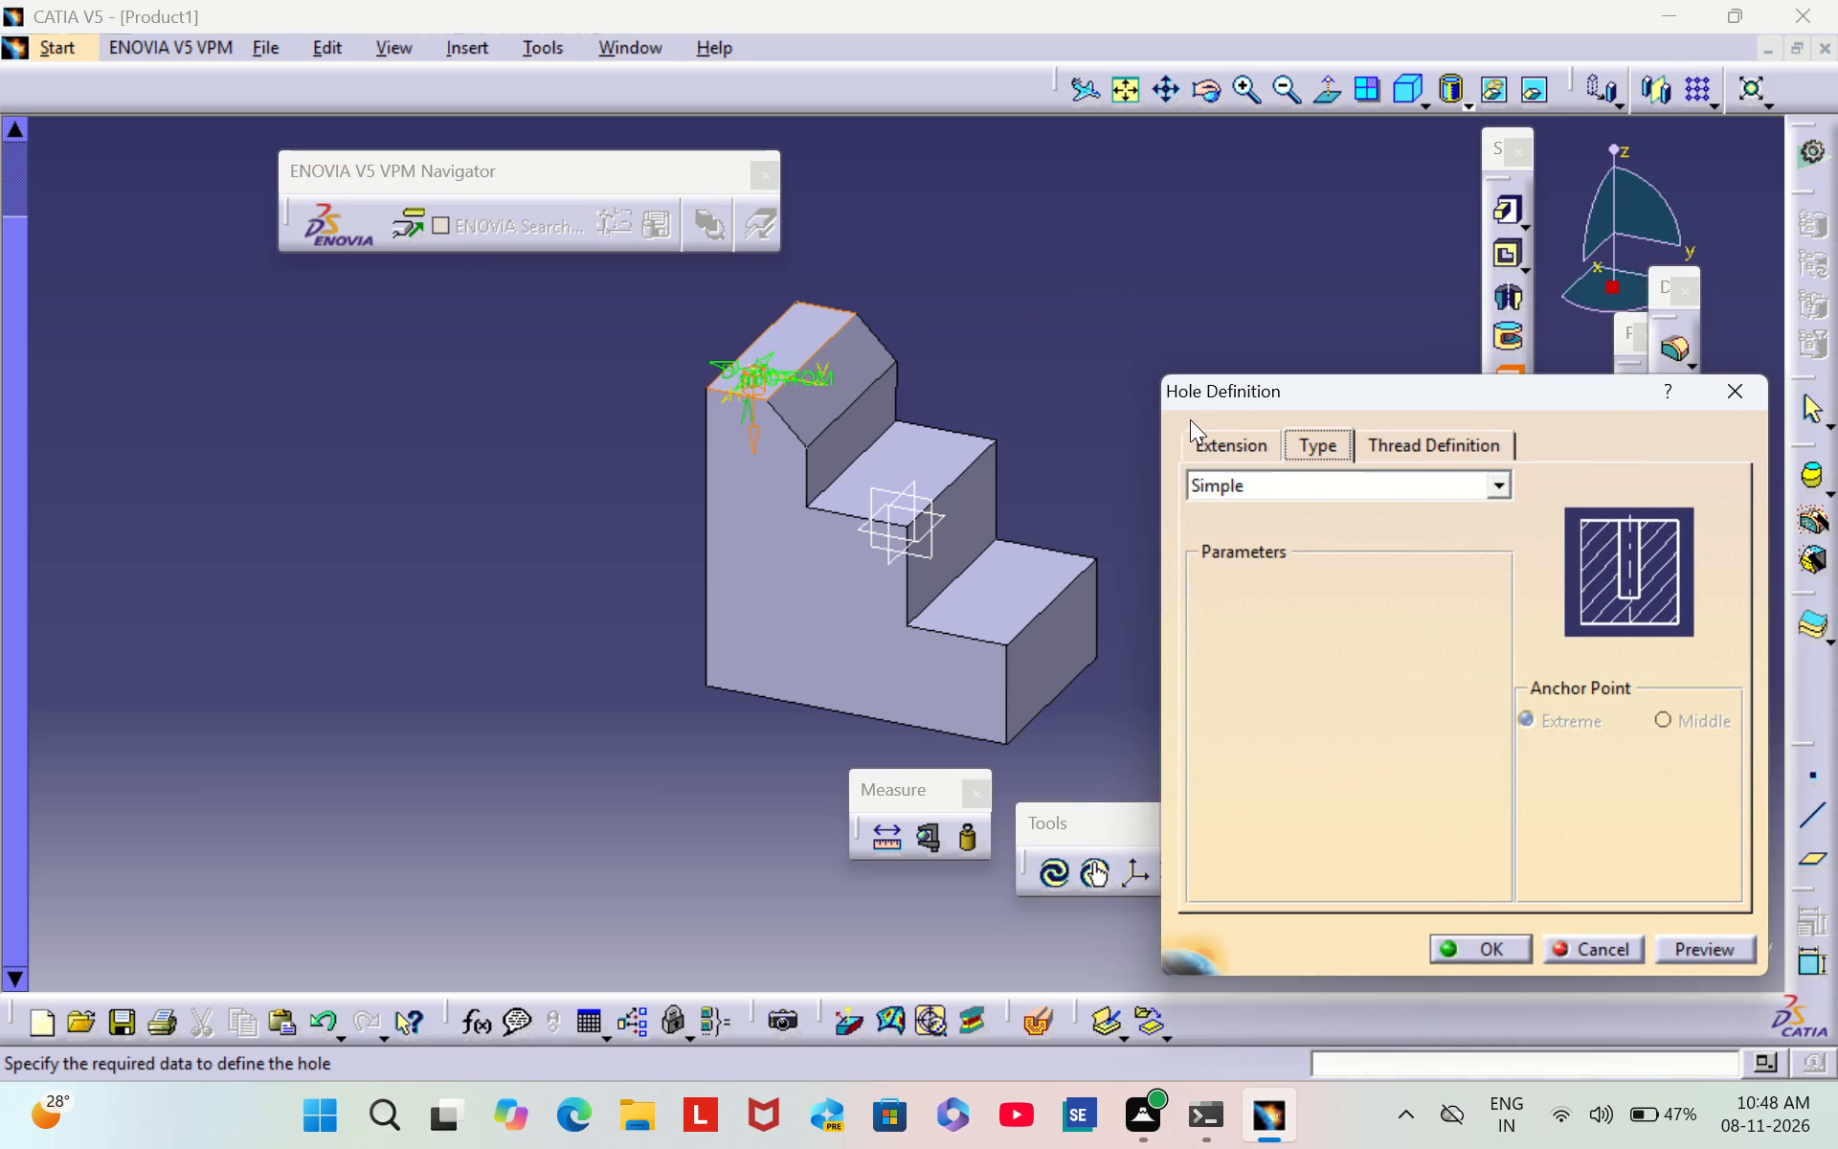
left_click(1224, 440)
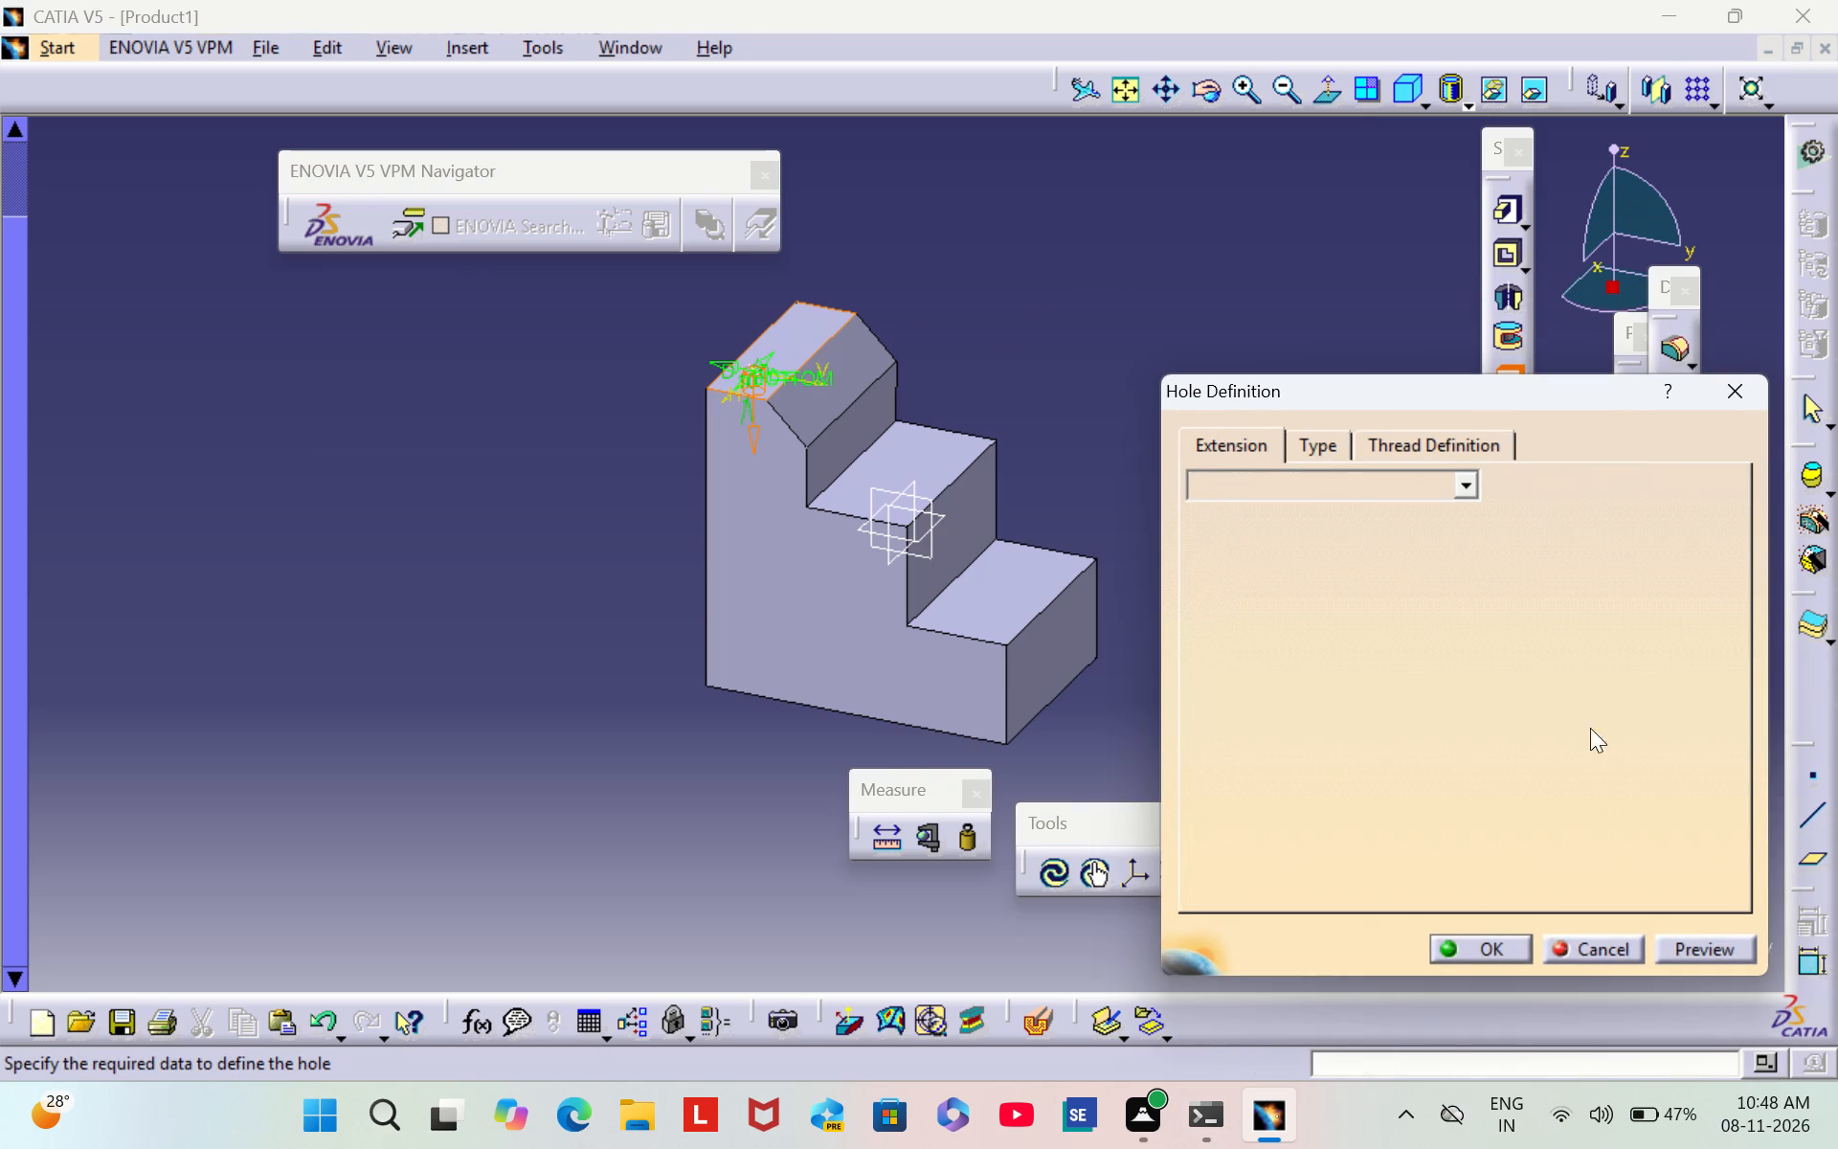
left_click(1488, 943)
left_click(1071, 376)
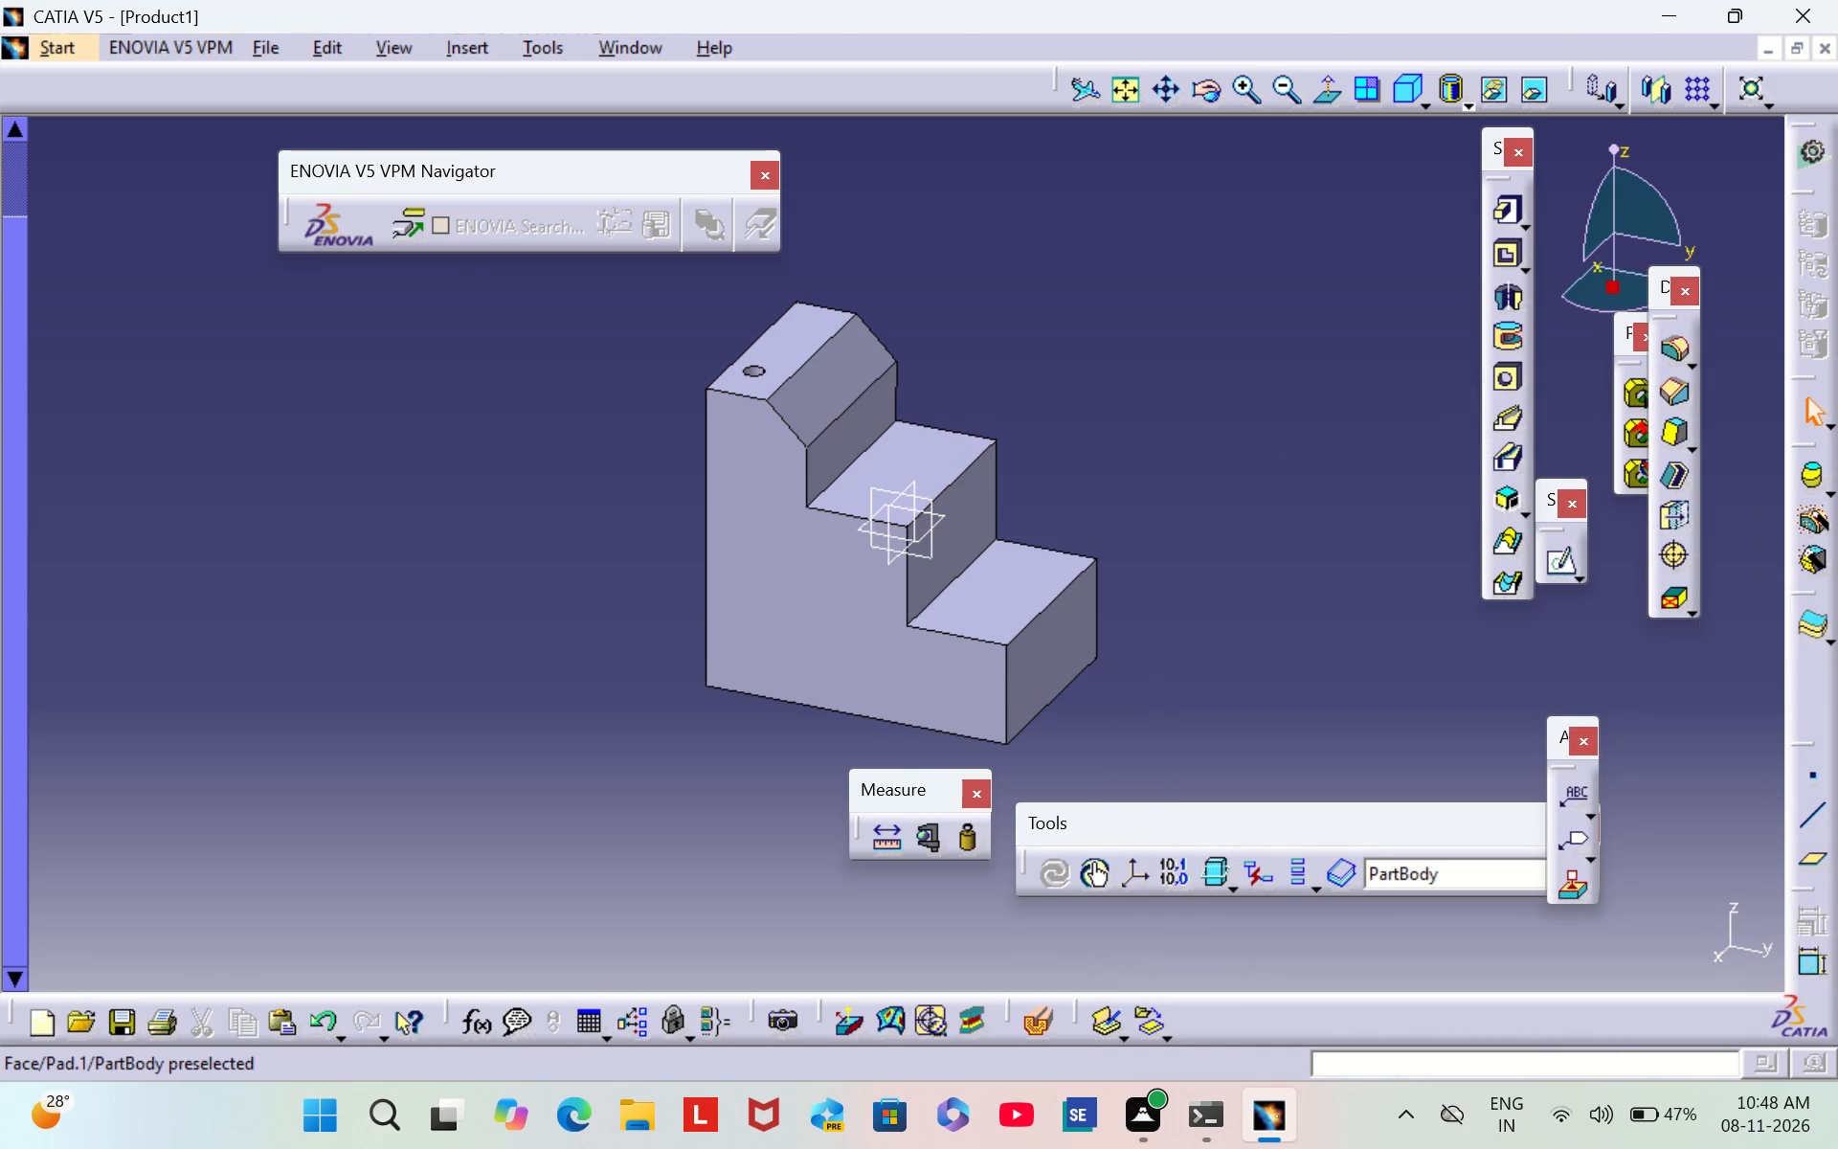
Add a flat-bottomed blind hole of 10 mm diameter and 10 mm depth near the front of the middle step's face.
left_click(1506, 390)
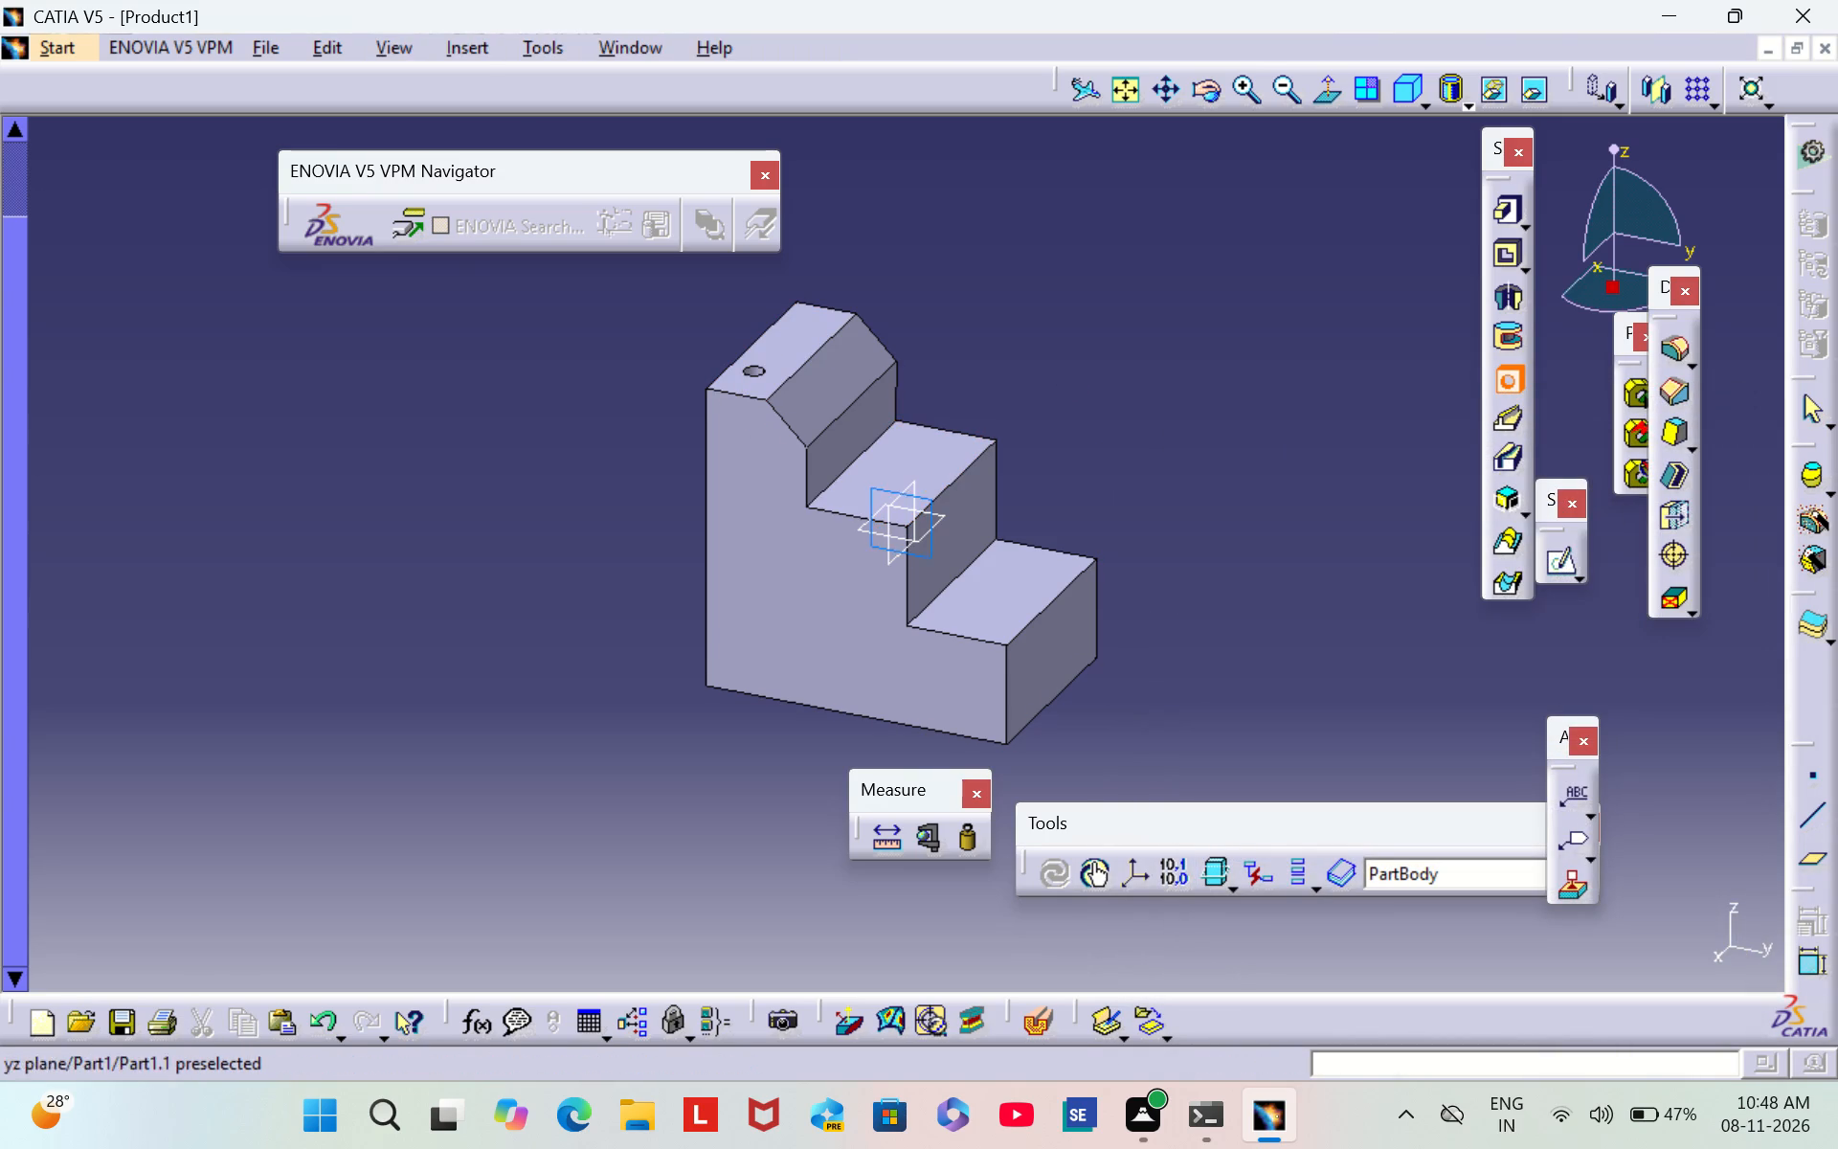
triple_click(1235, 91)
triple_click(1235, 91)
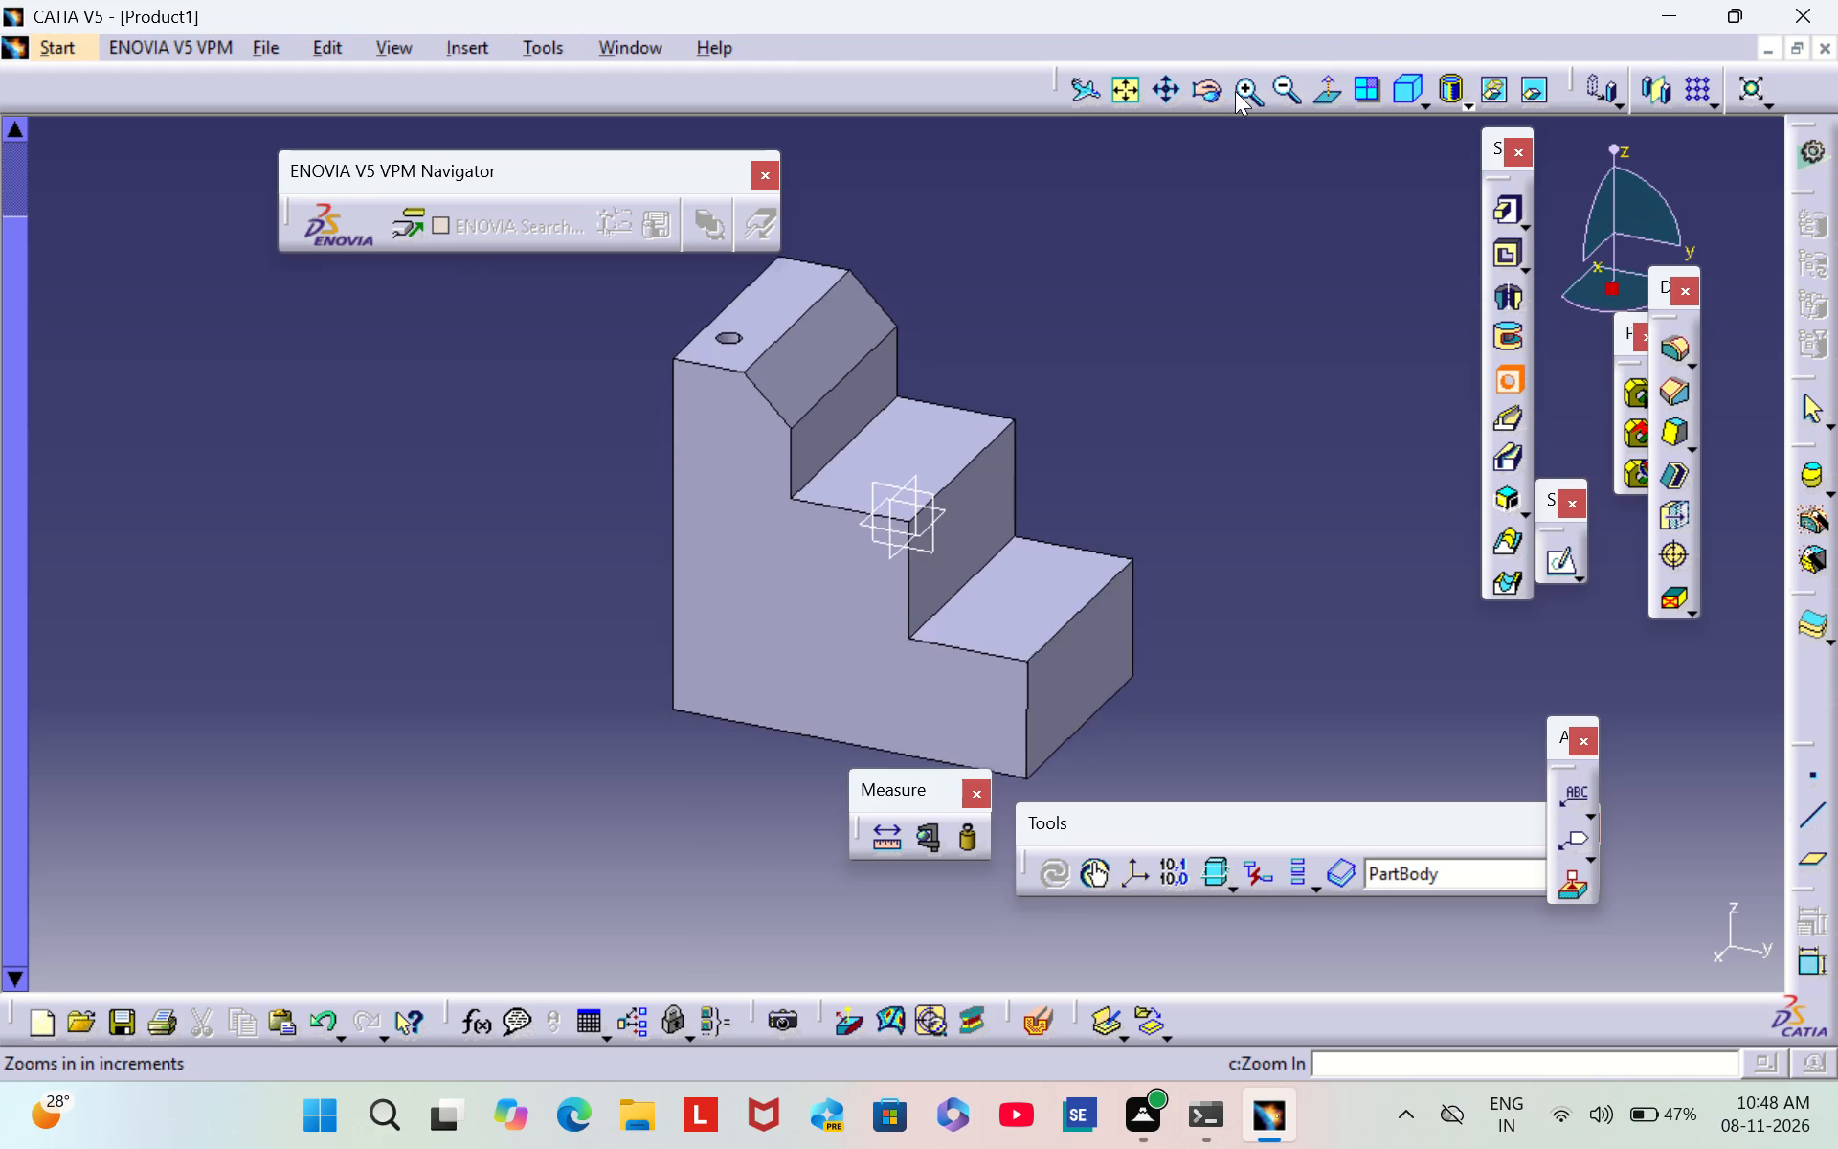
triple_click(1235, 93)
triple_click(1236, 93)
left_click(1236, 93)
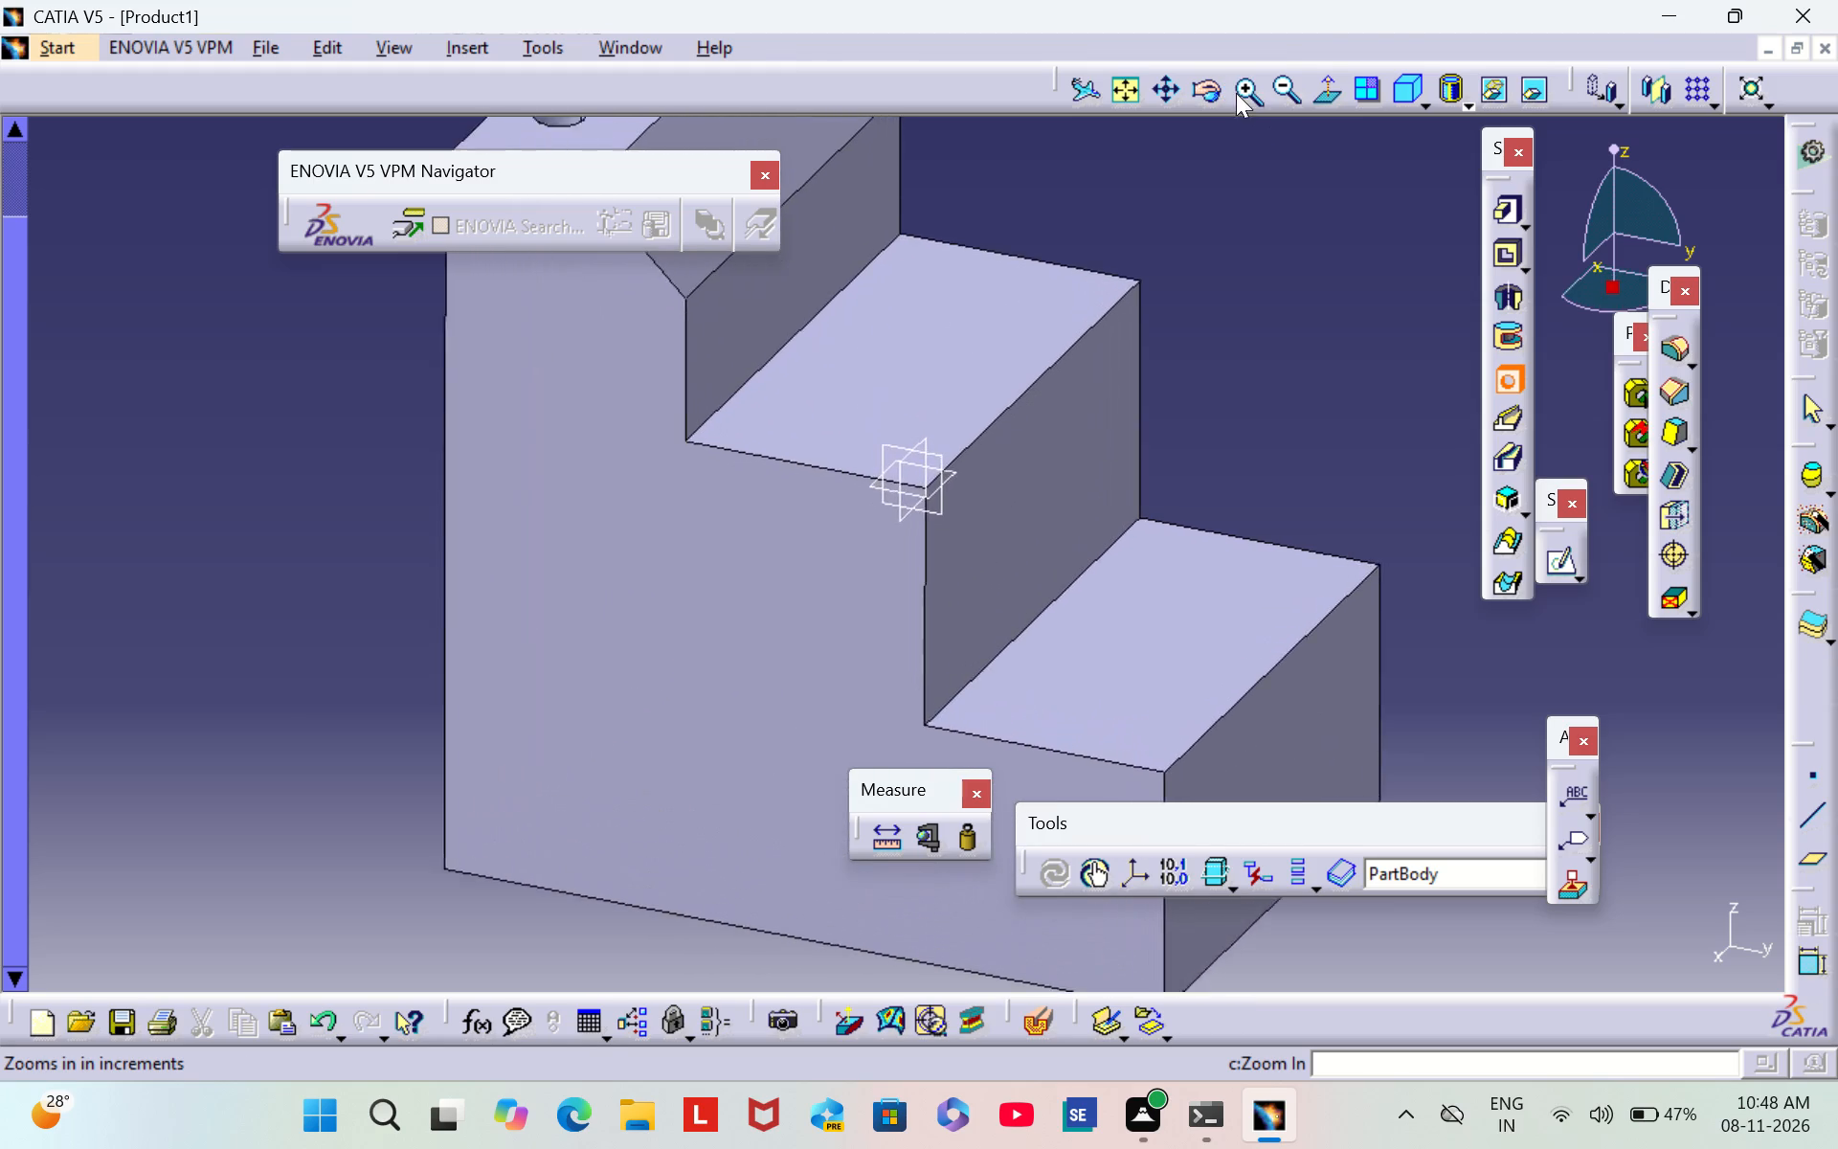
left_click(846, 359)
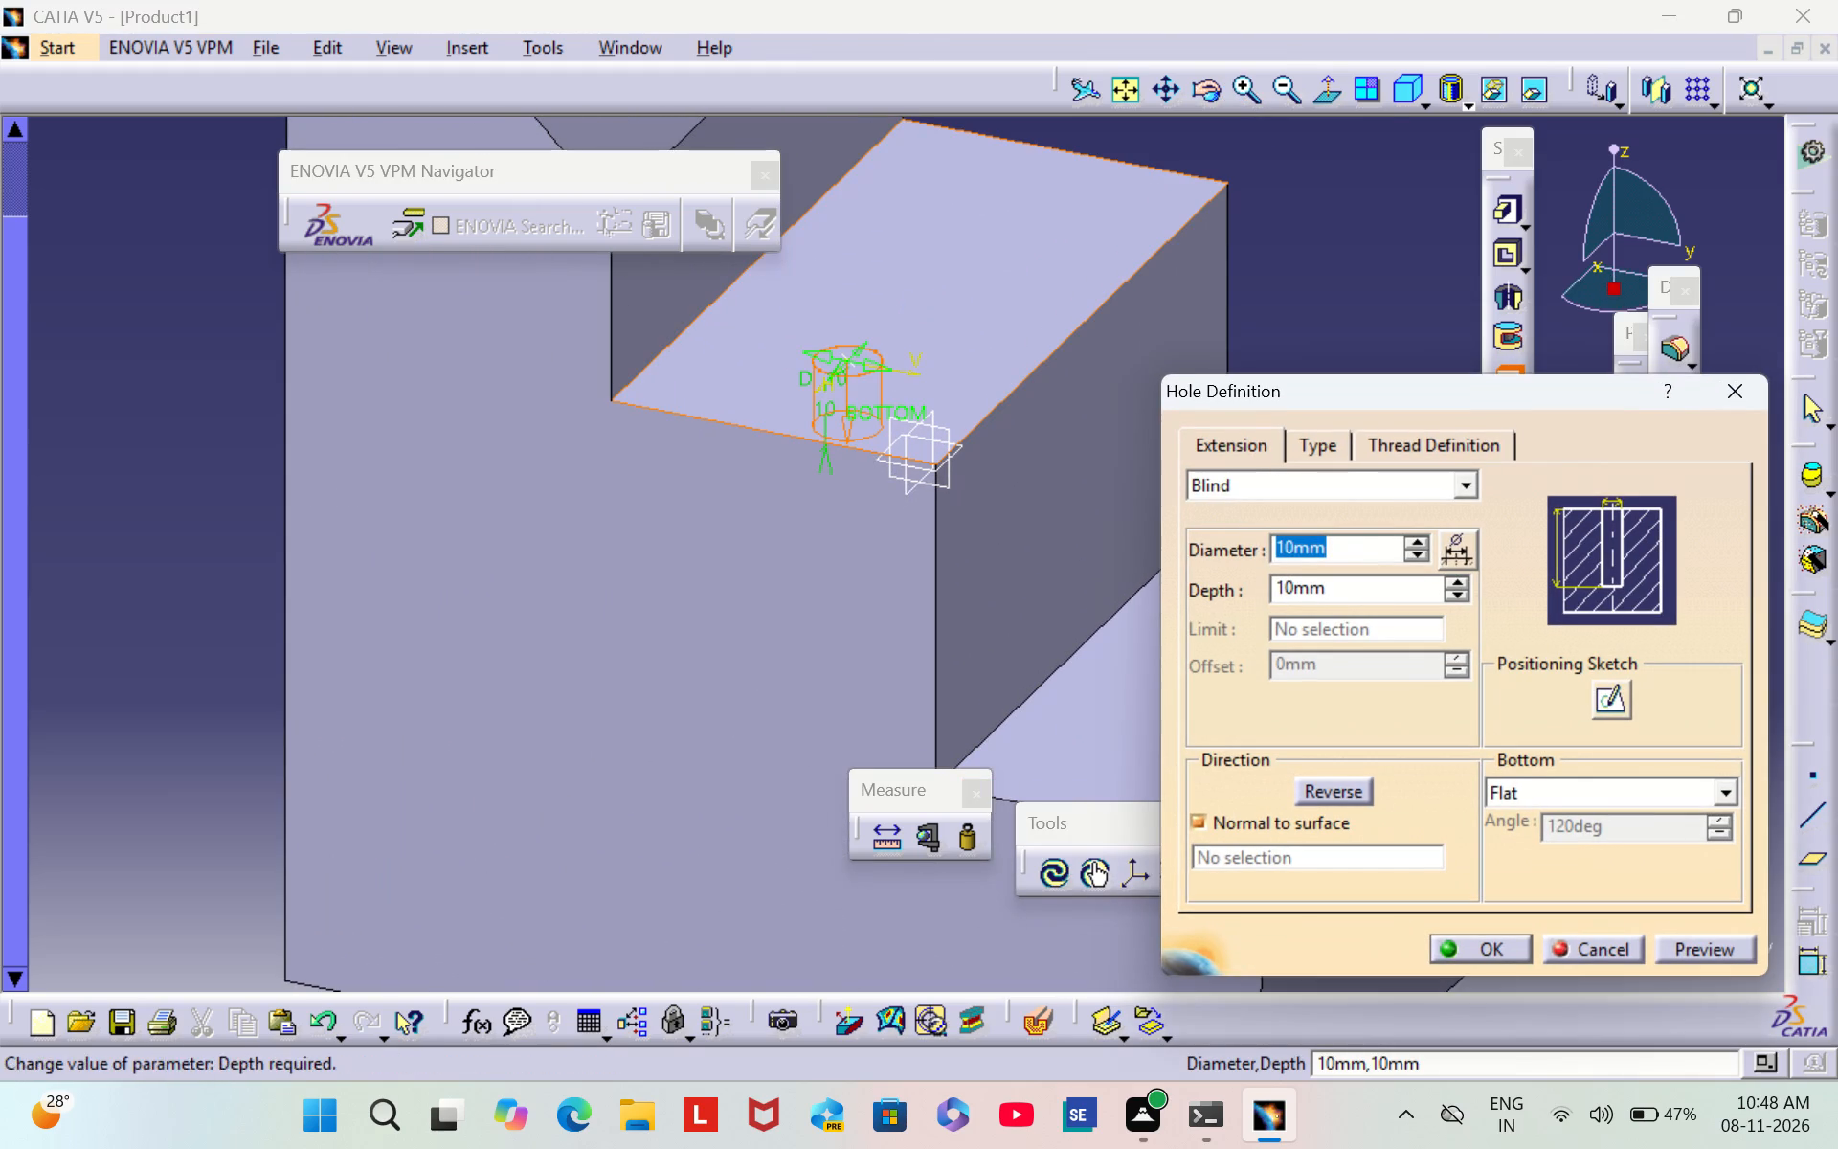
left_click(1489, 944)
left_click(1352, 472)
Add a blind hole of 15 mm diameter and 10 mm depth towards the back of the lowest step's face.
middle_click_drag(1349, 430, 1285, 403)
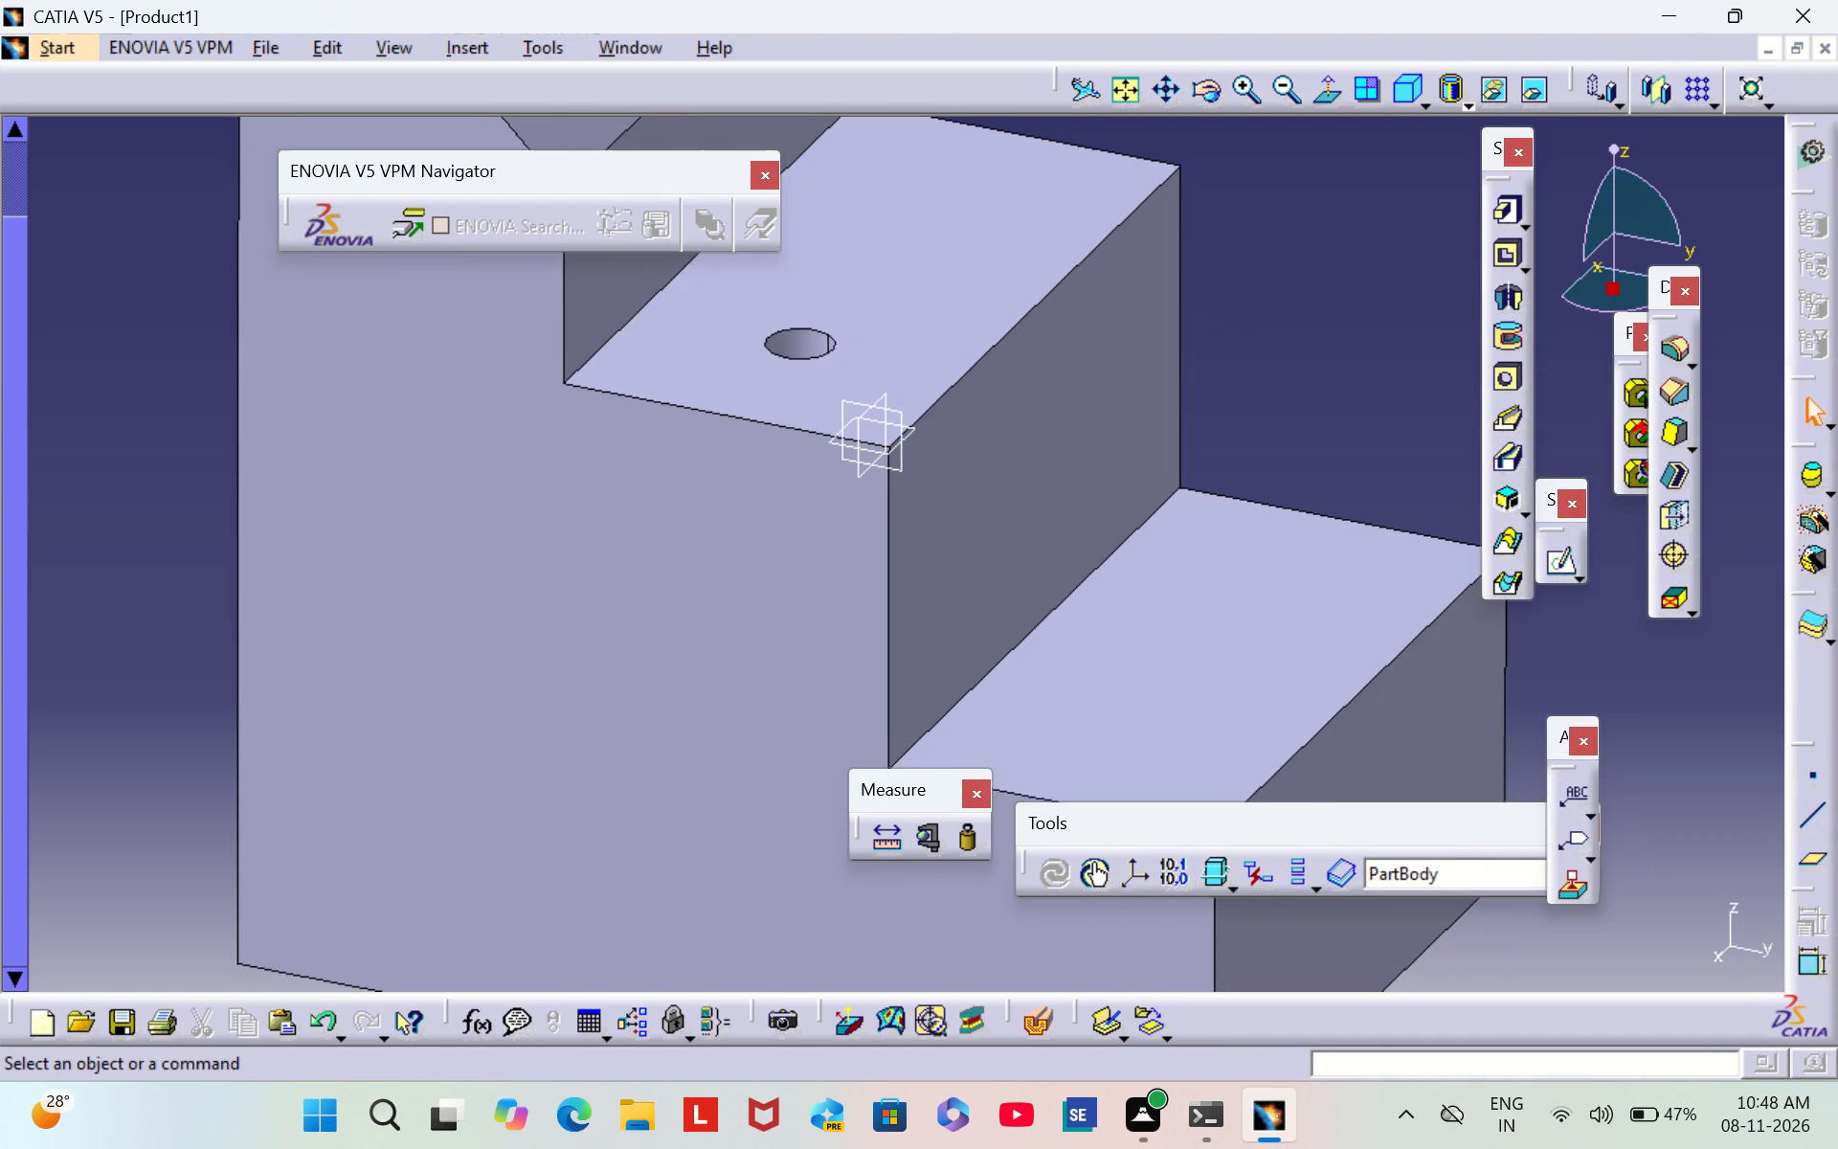
middle_click_drag(1285, 403, 1181, 328)
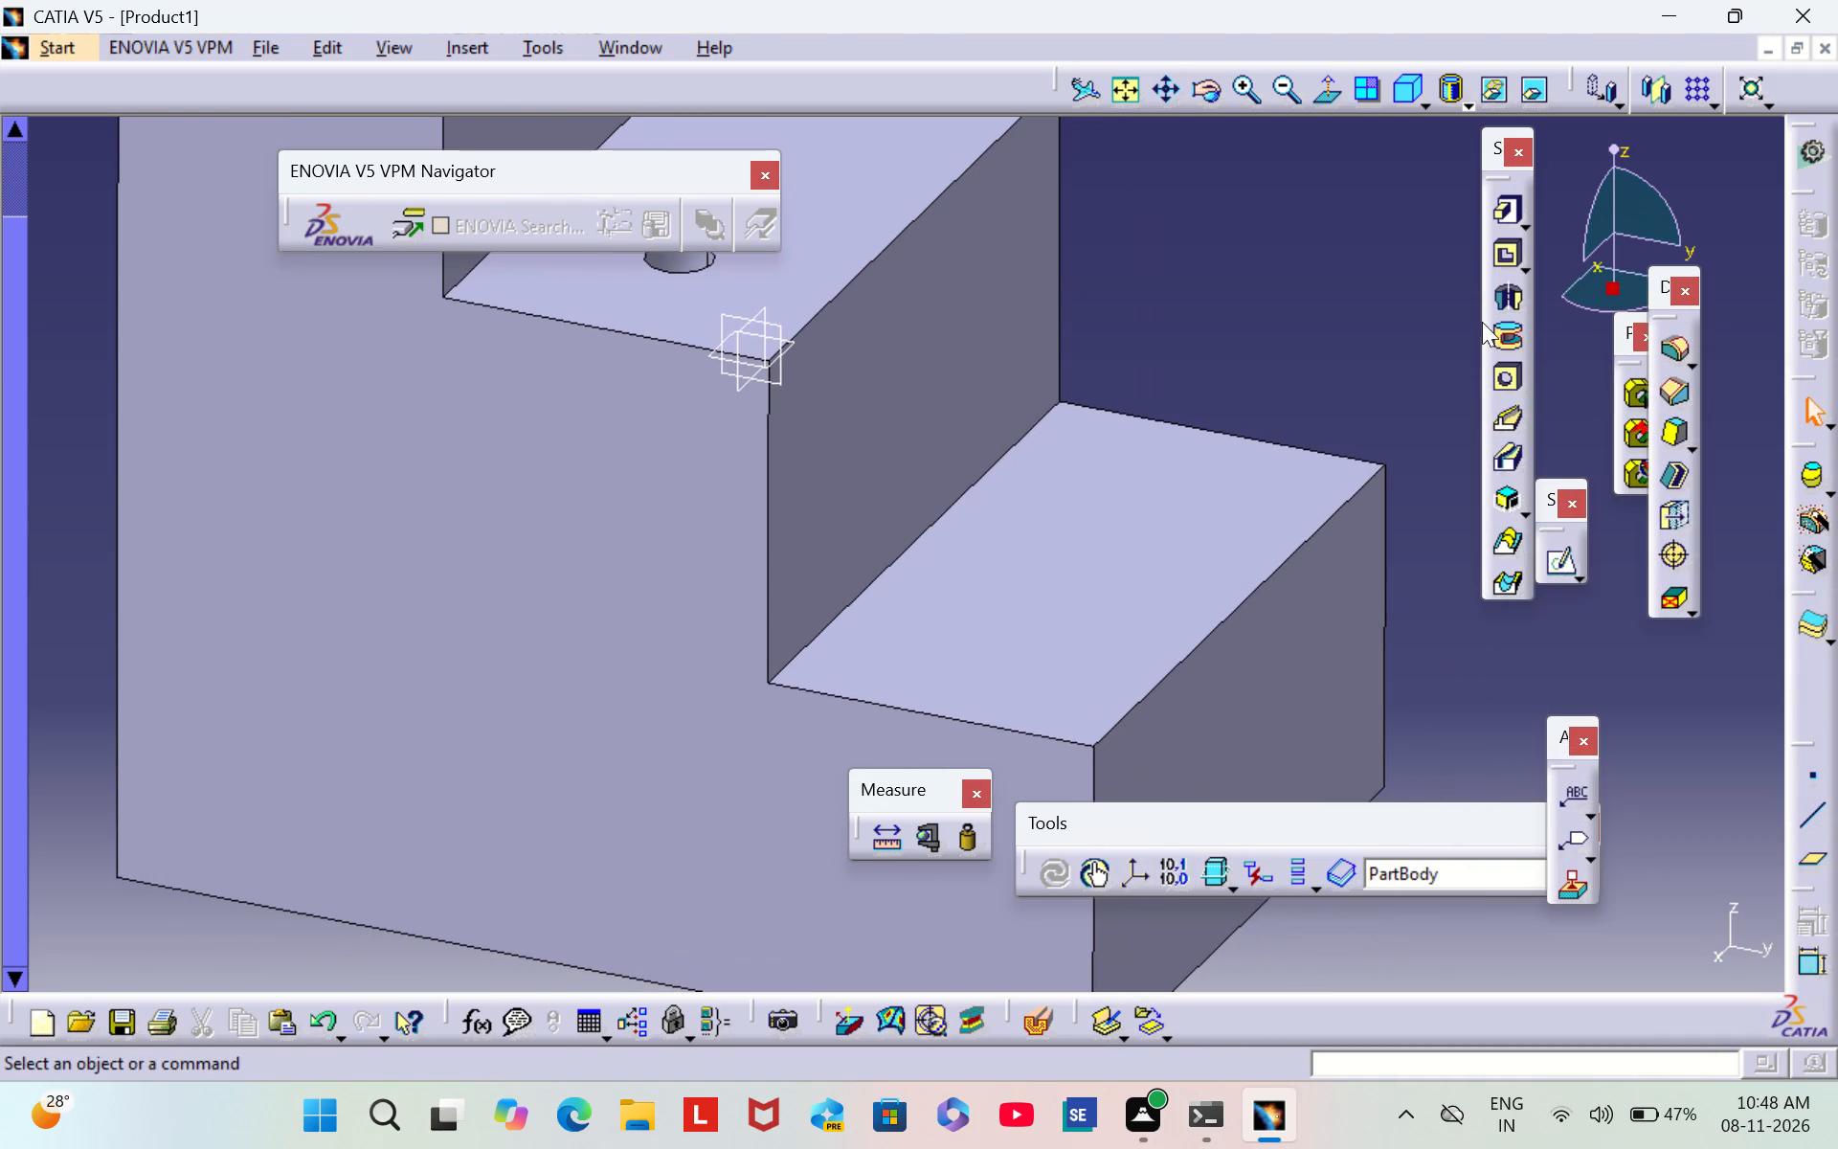
left_click(1509, 382)
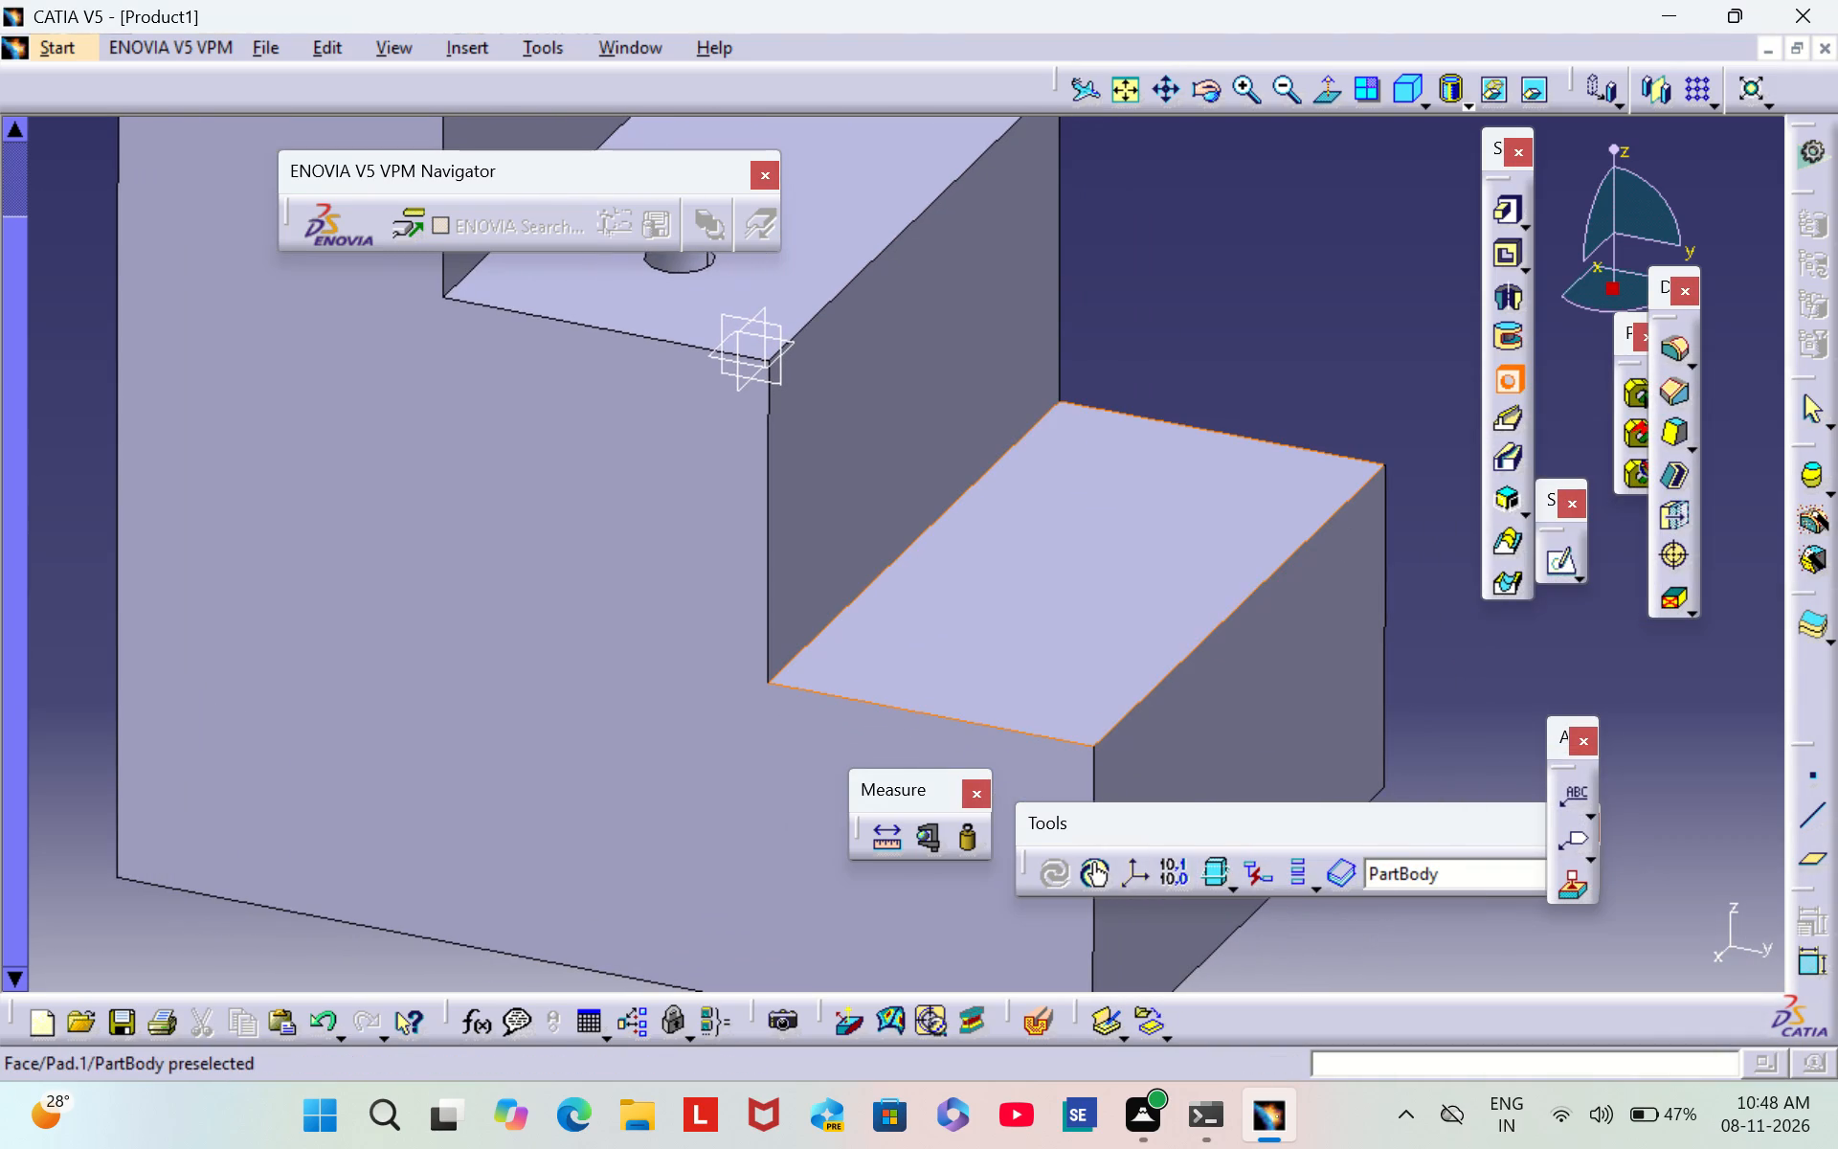
left_click(1165, 483)
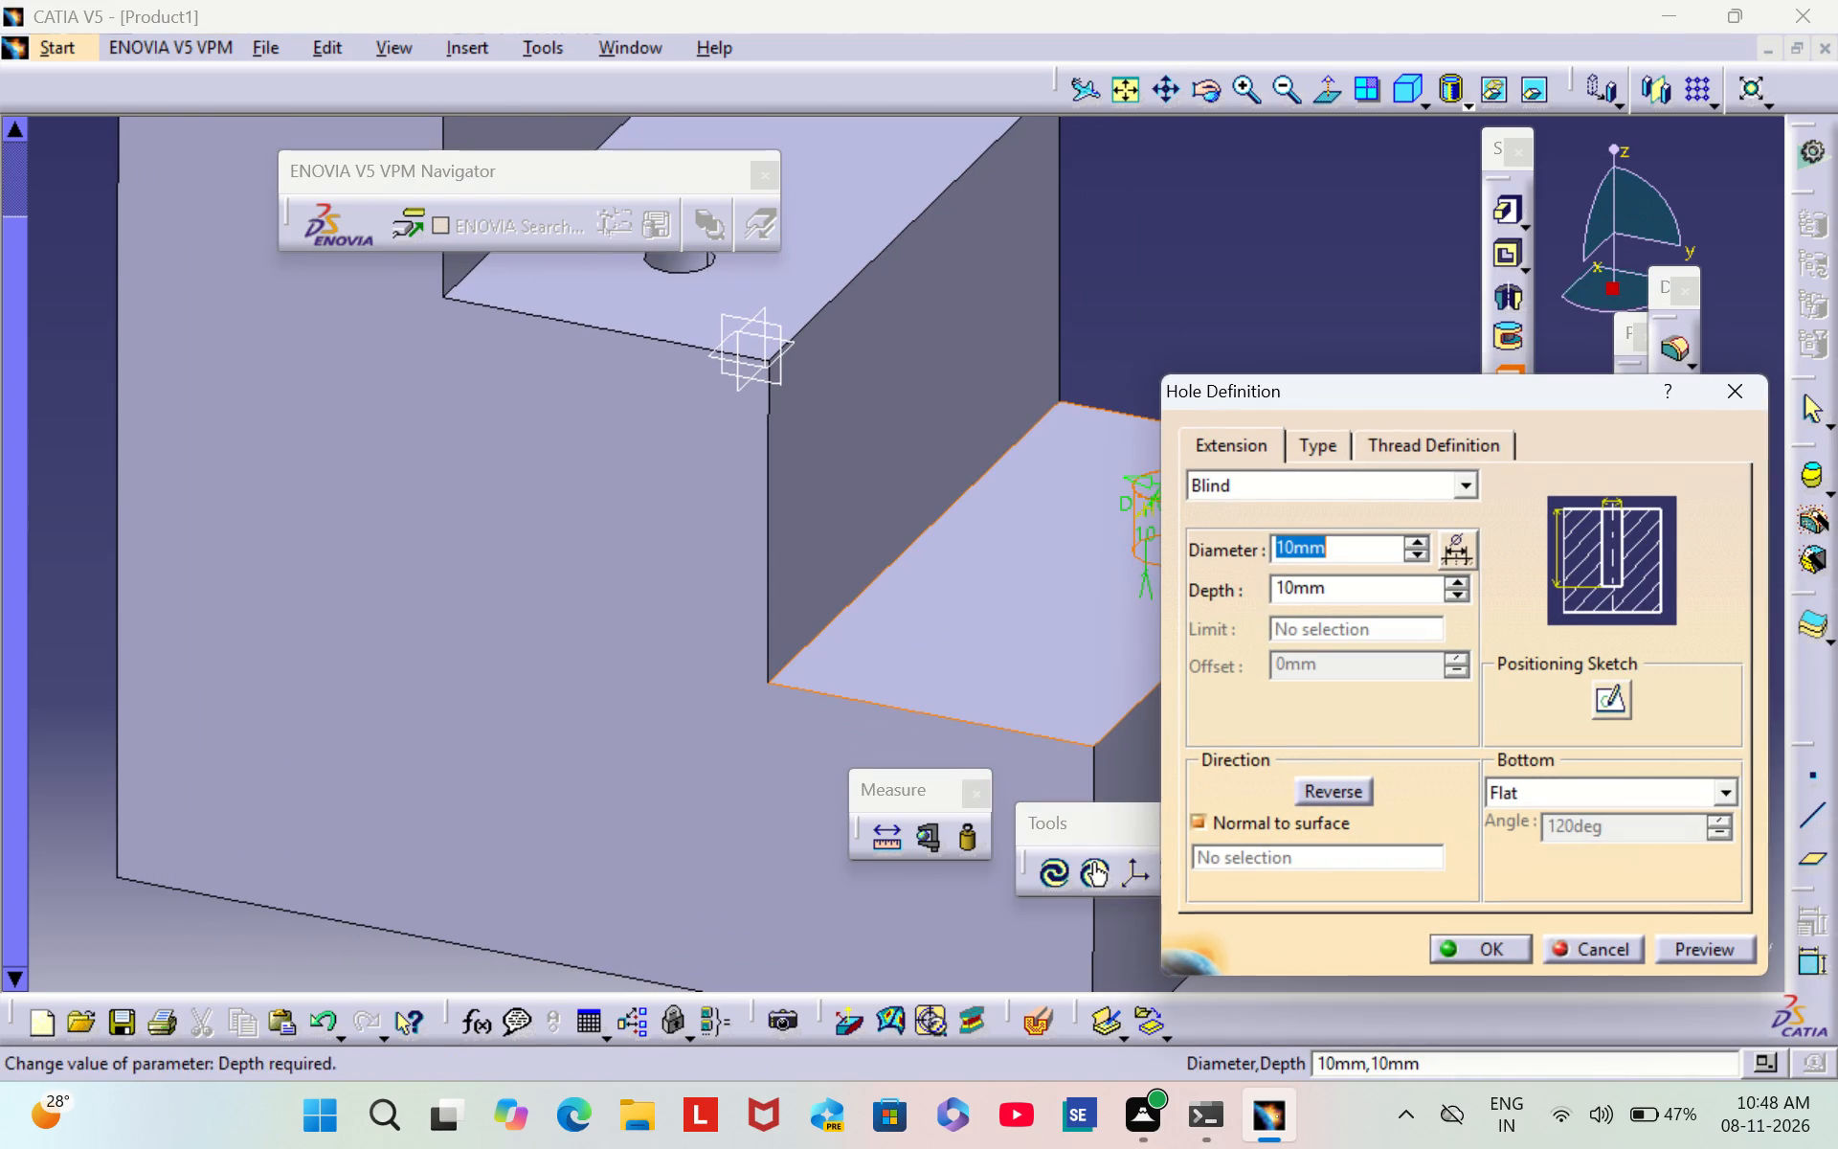
key("BackSpace")
type("15")
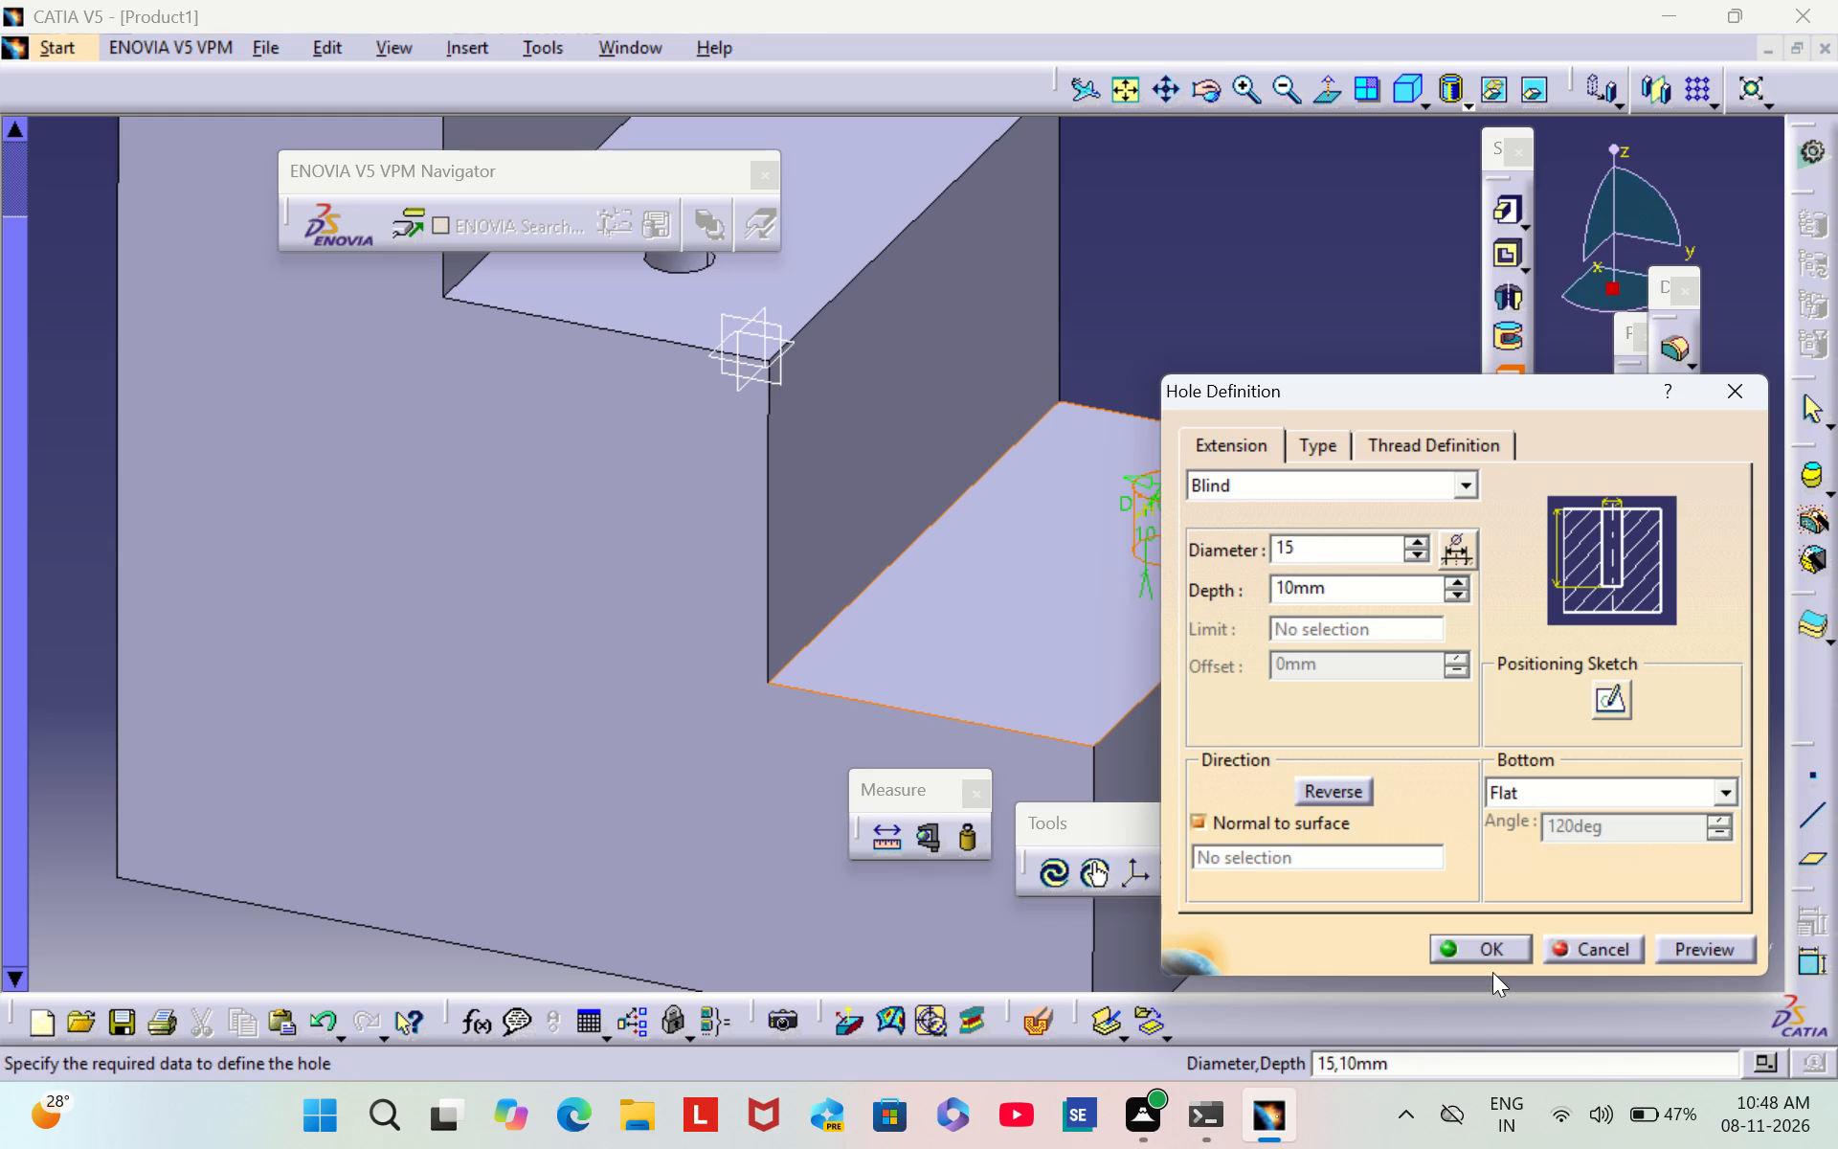
left_click(1490, 948)
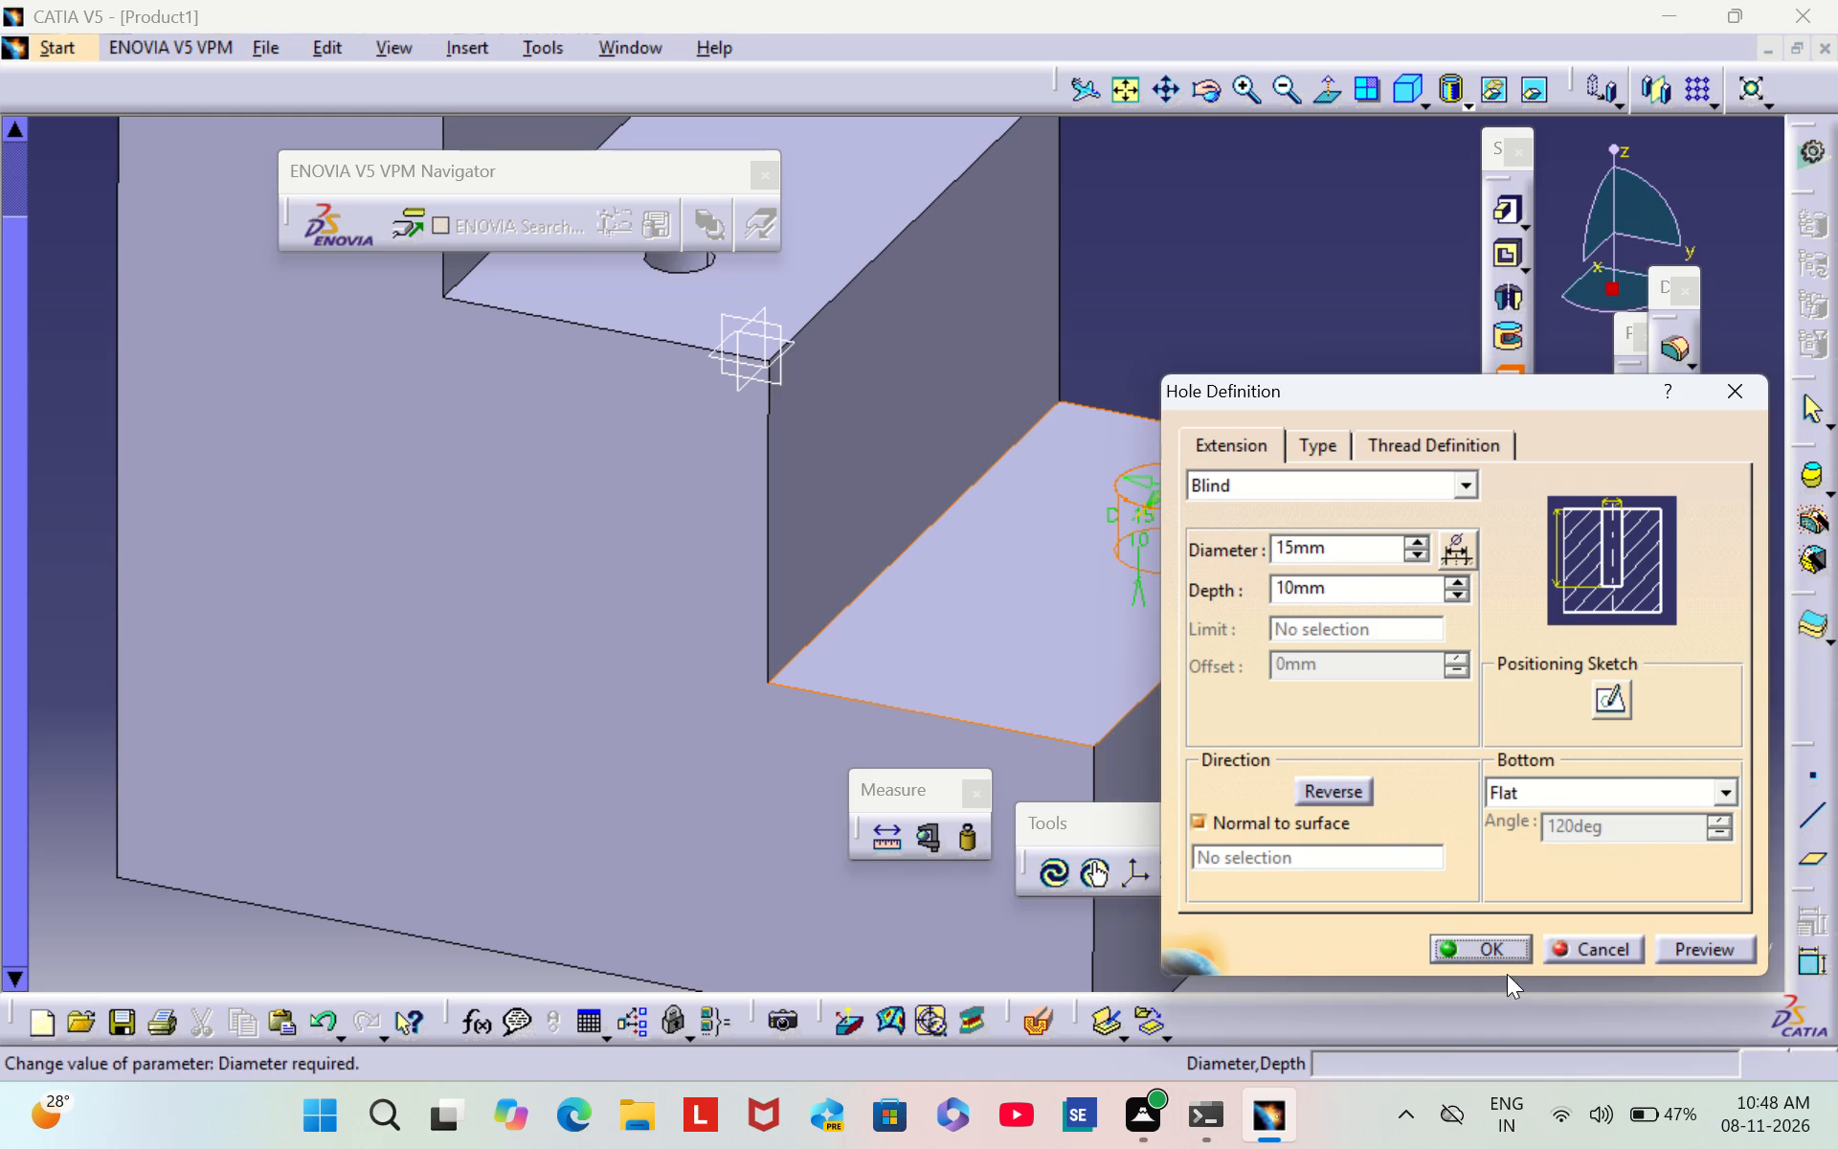
left_click(1498, 942)
left_click(1317, 393)
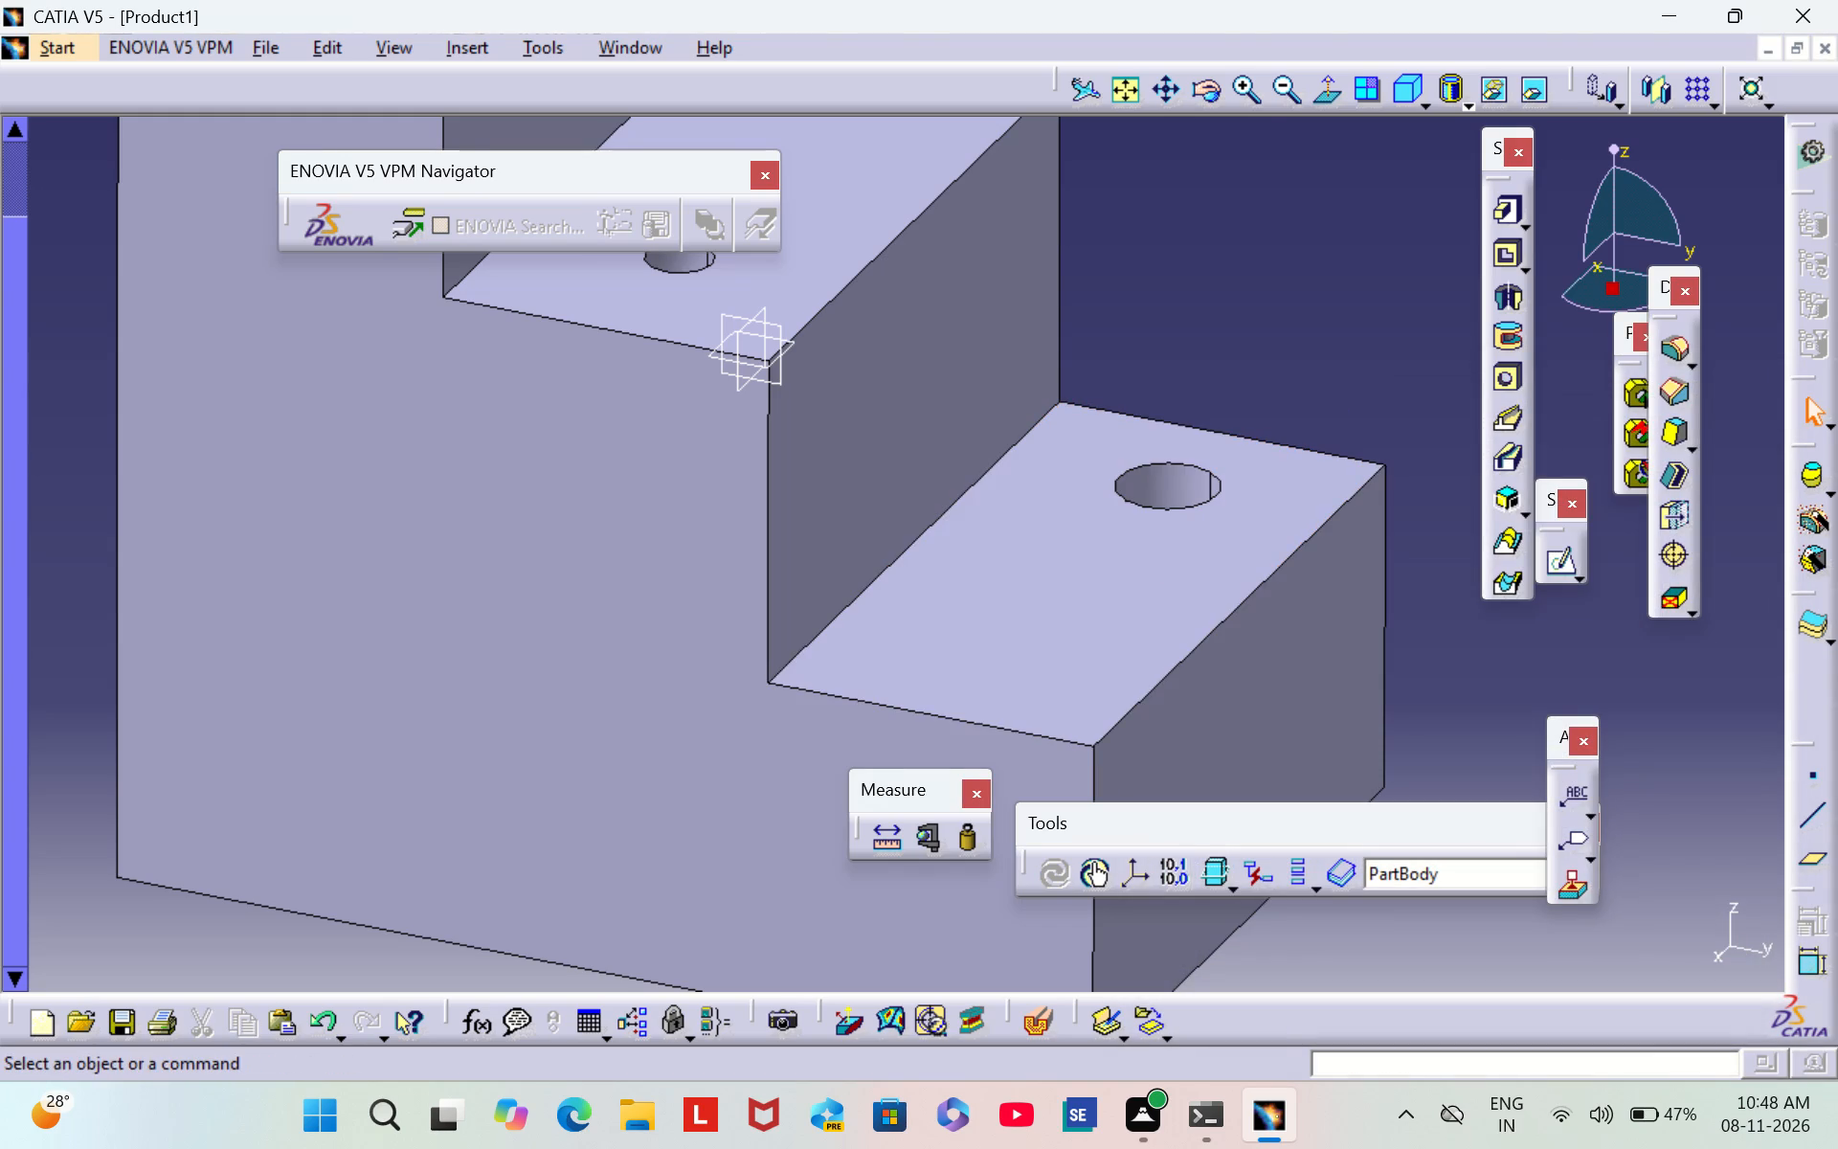
Set the middle step hole's diameter to 12 mm.
triple_click(1286, 97)
triple_click(1286, 97)
double_click(1286, 97)
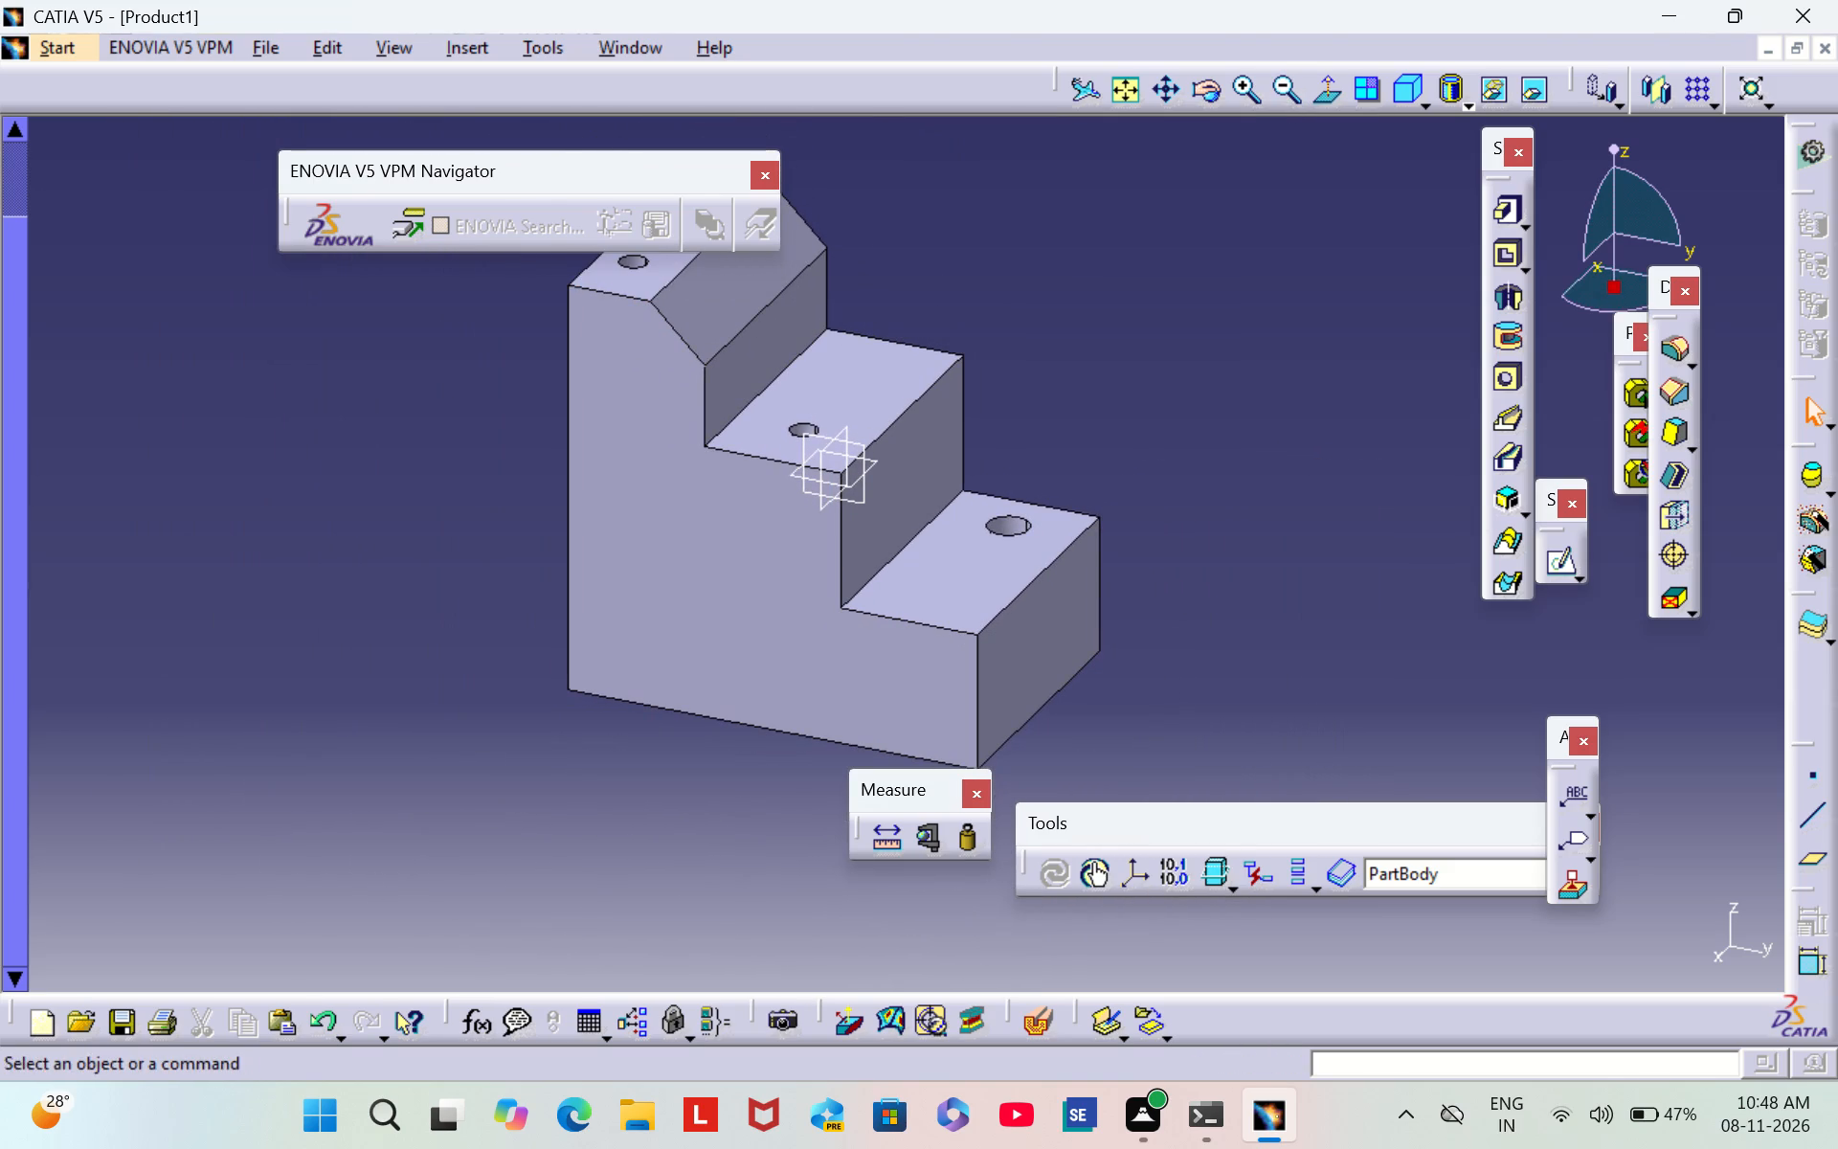
triple_click(1245, 106)
triple_click(1245, 106)
left_click(1245, 106)
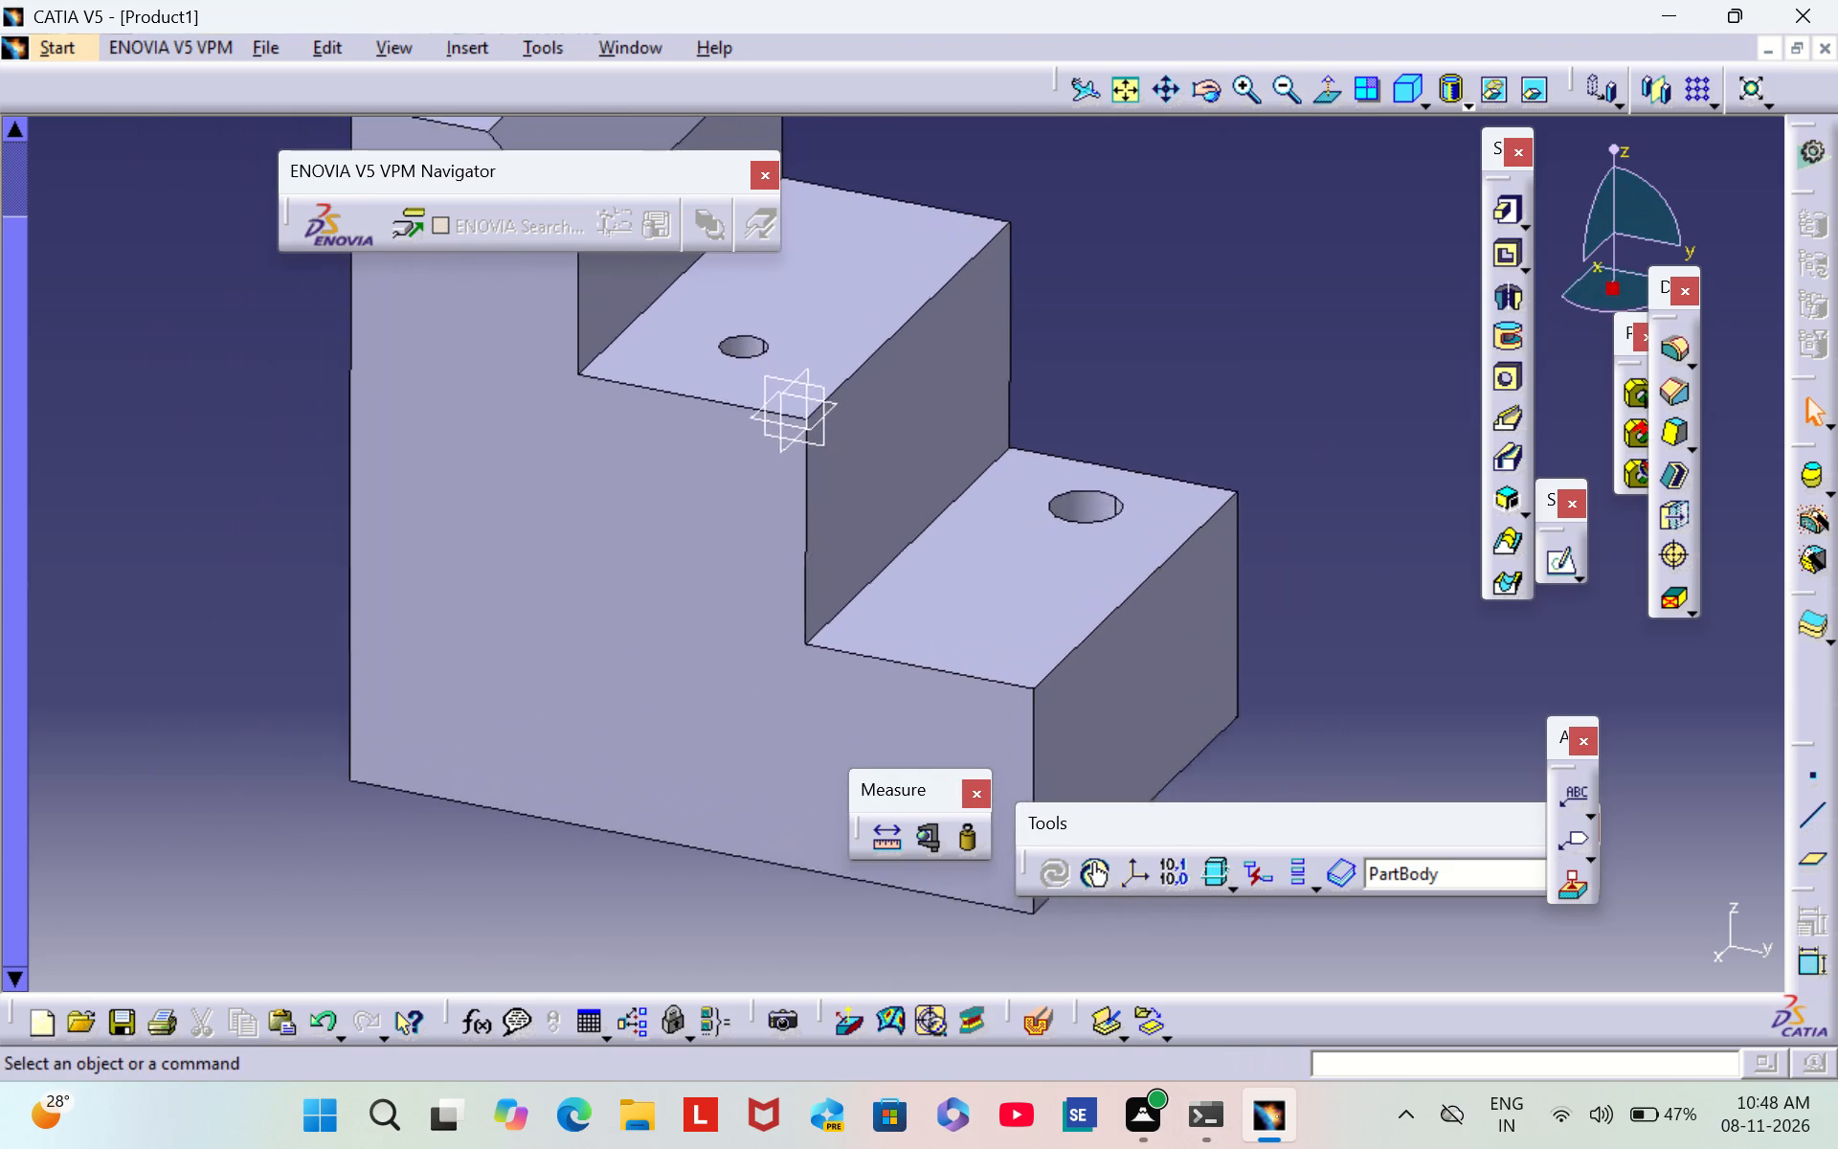
double_click(734, 323)
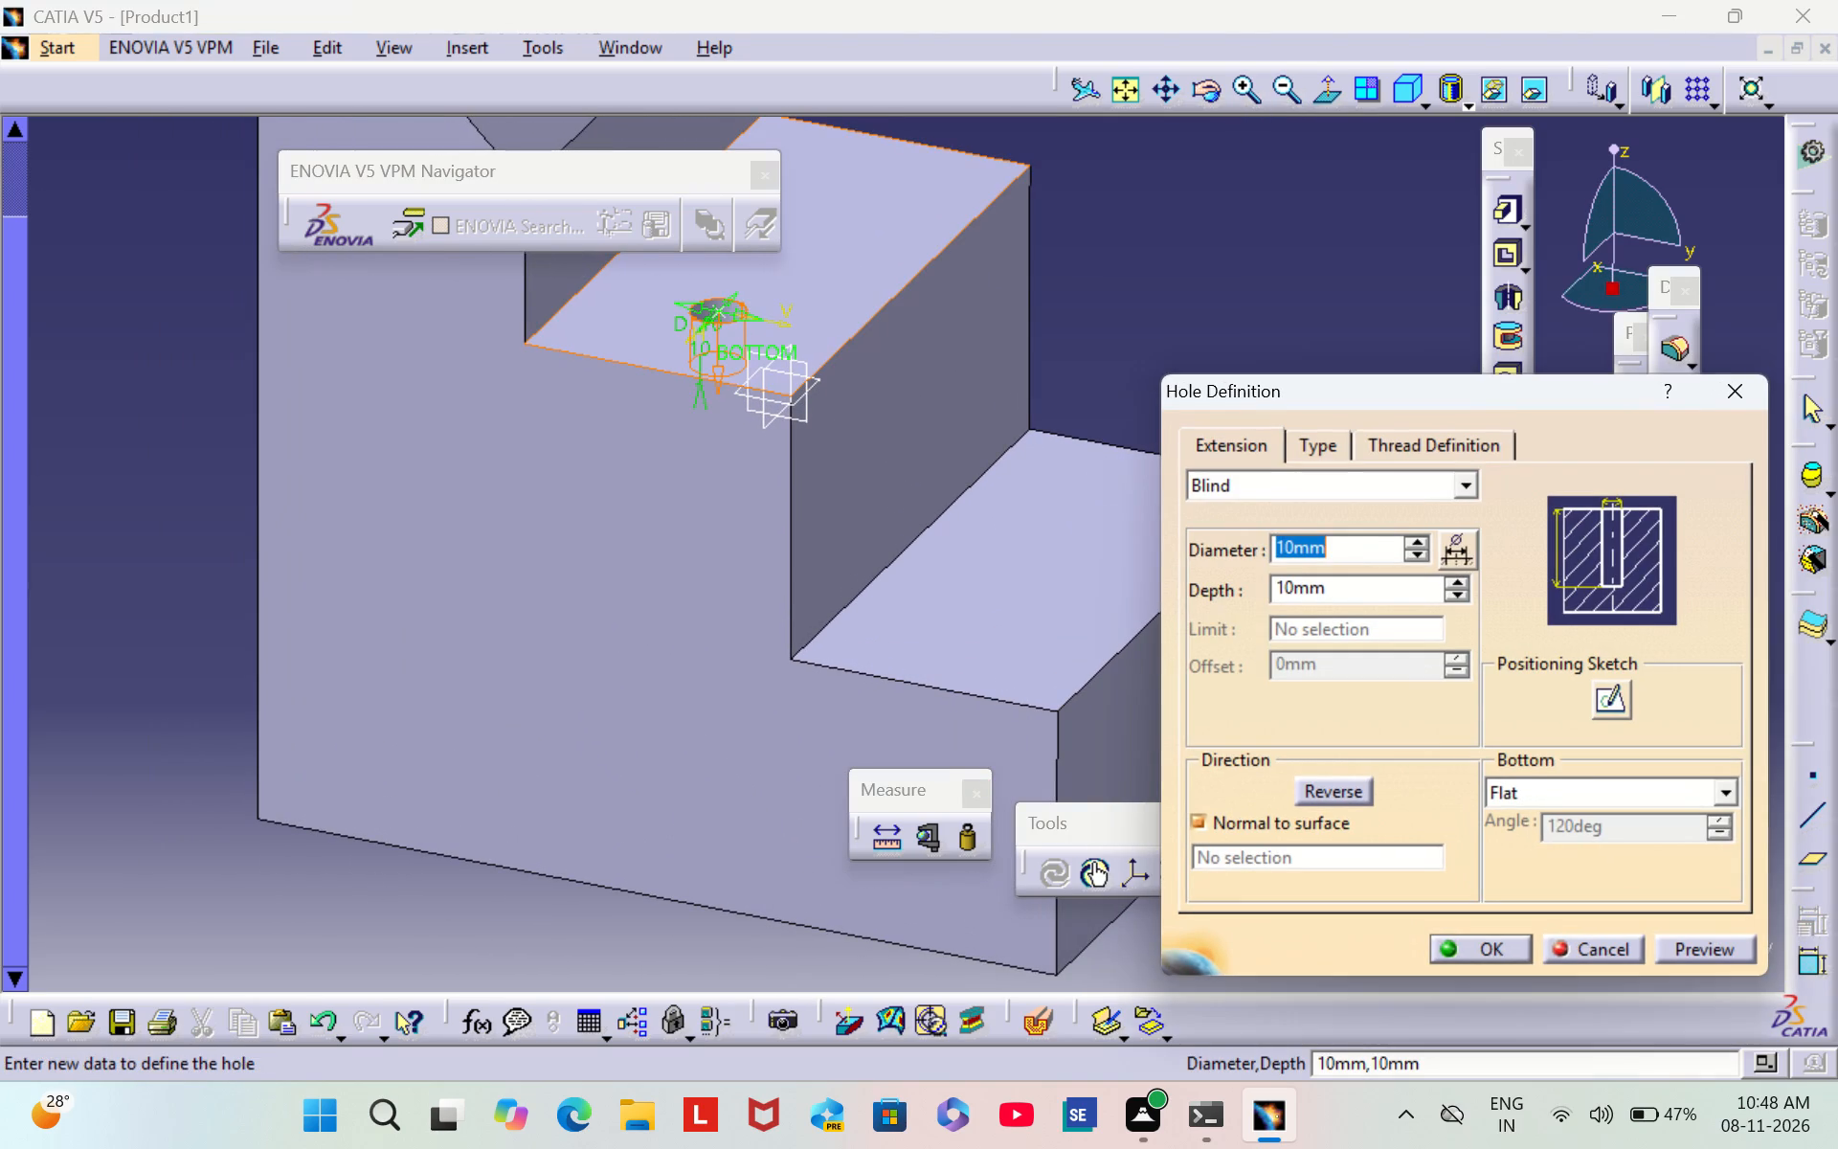
key("BackSpace")
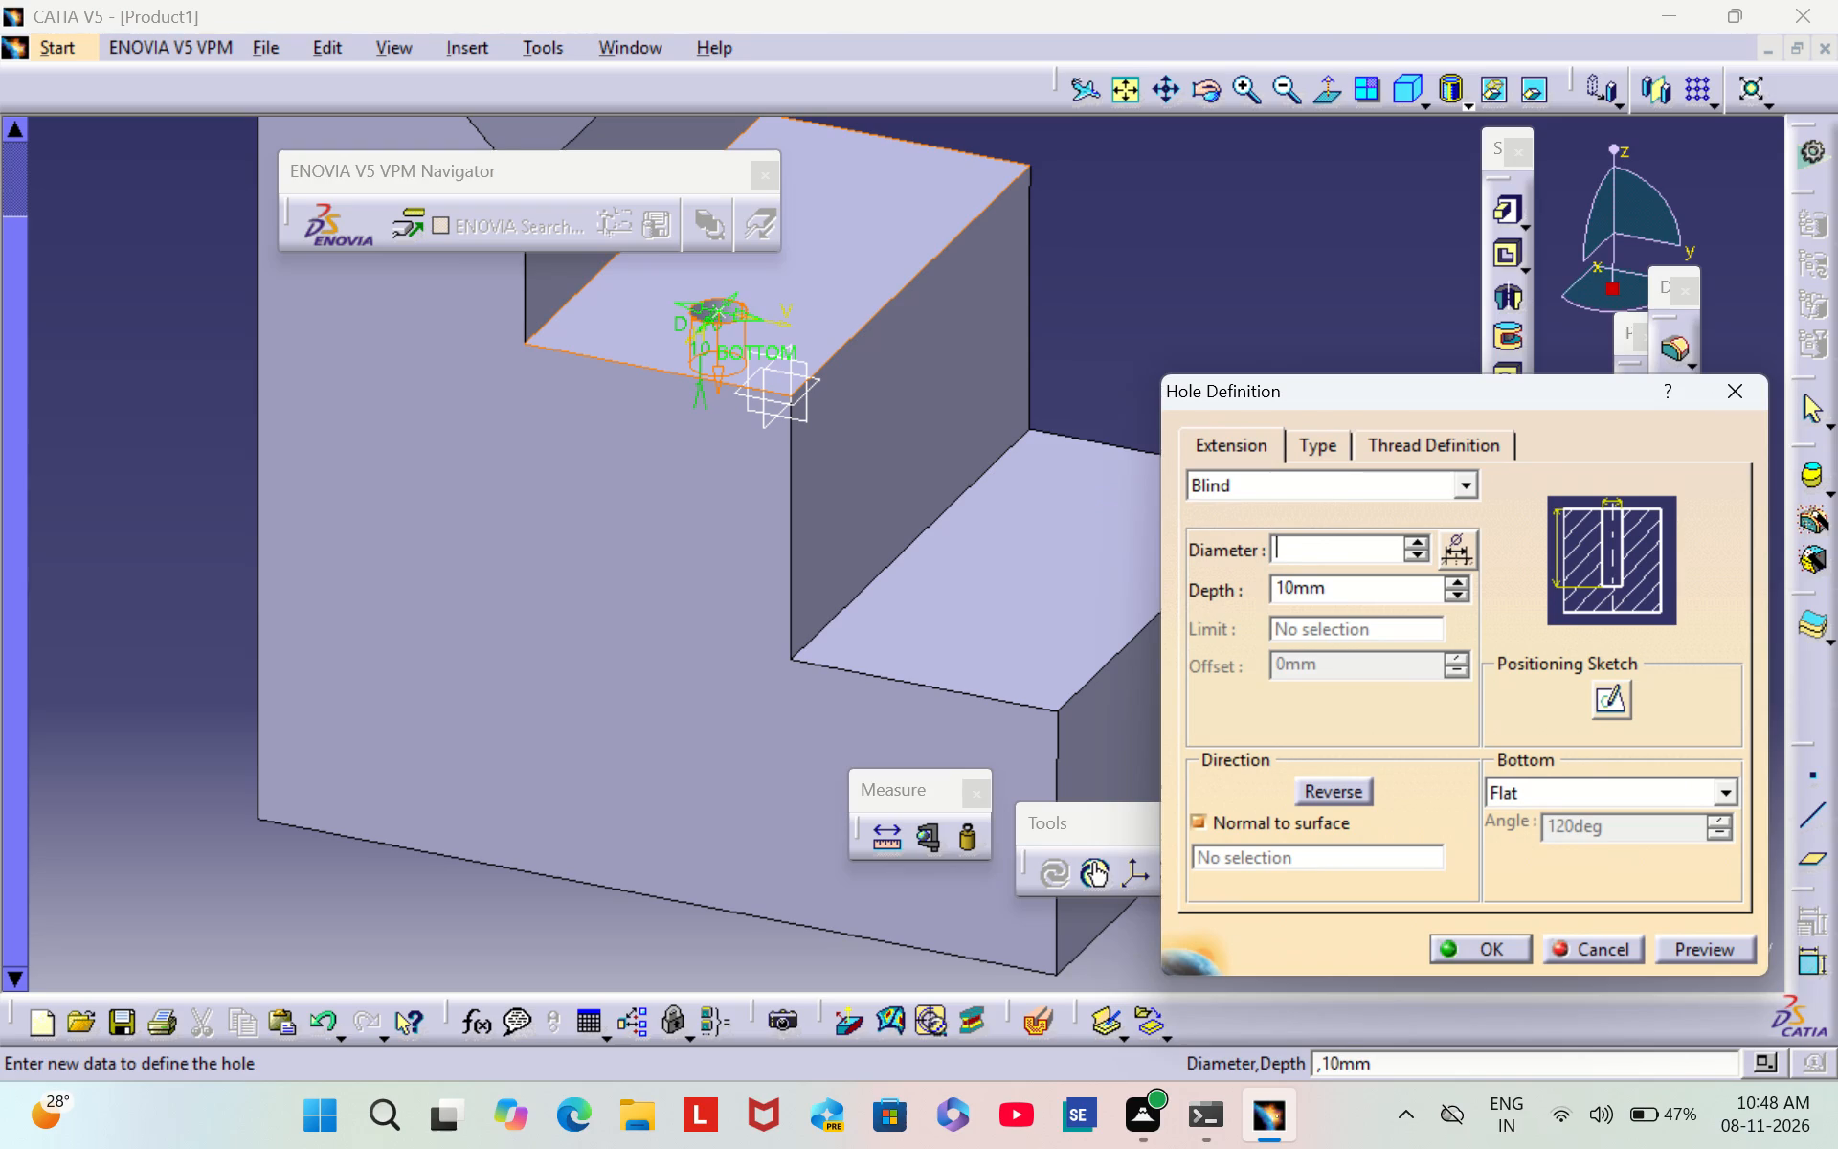
key("1")
key("2")
key("Return")
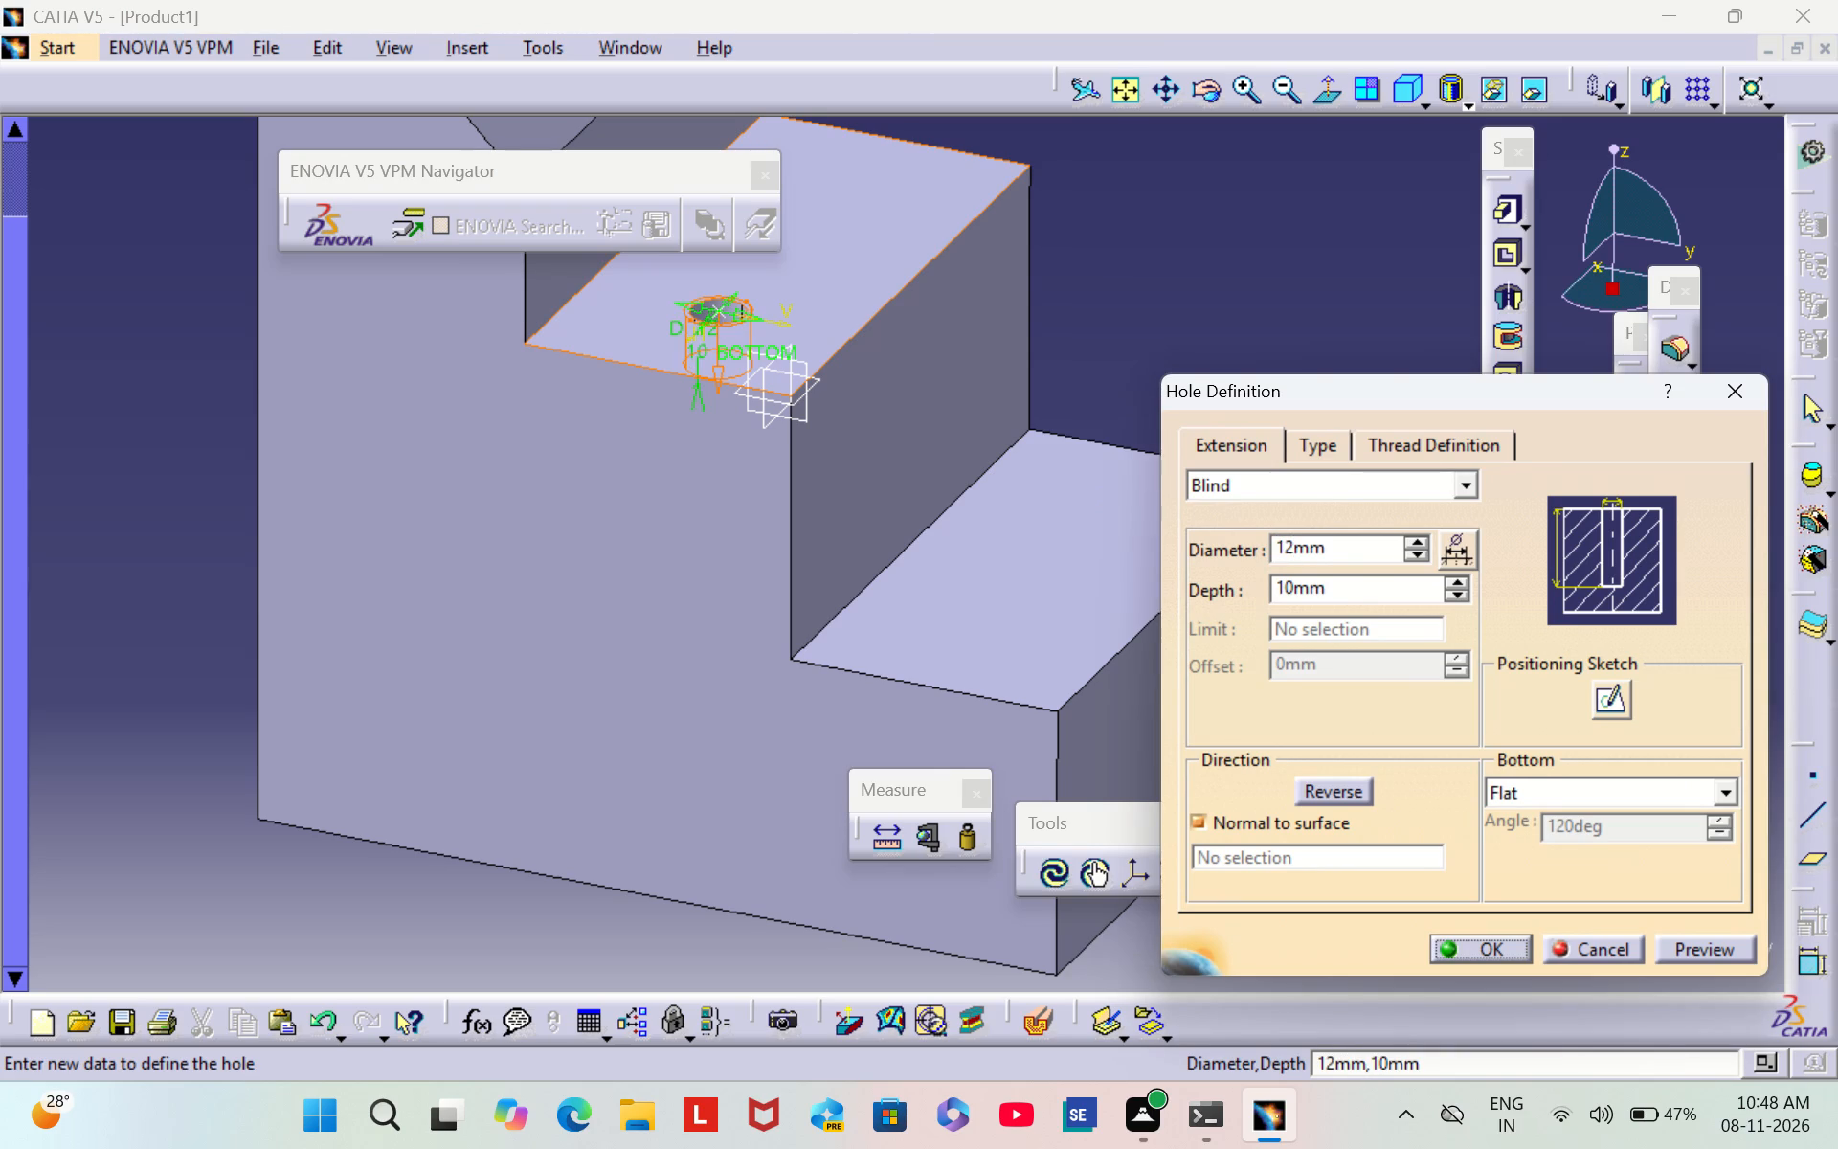
left_click(1268, 201)
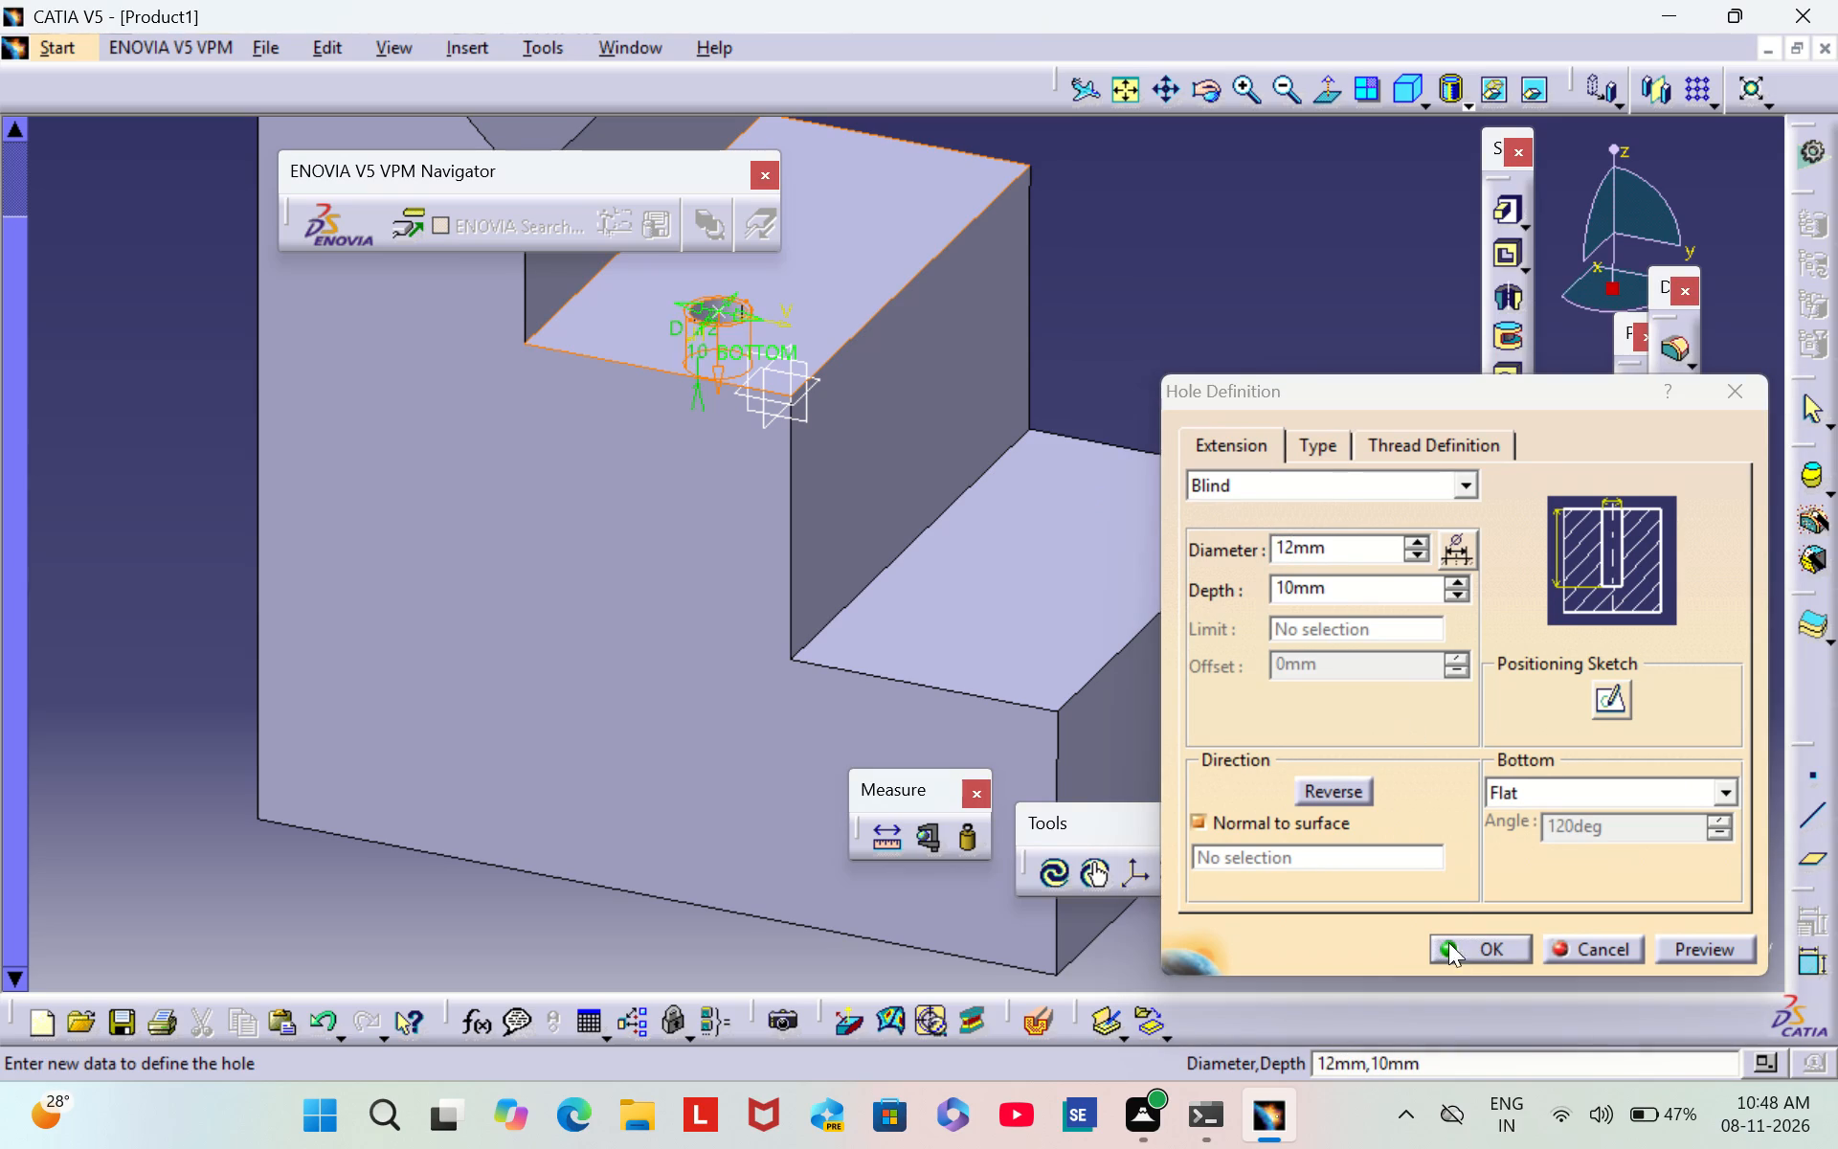
left_click(1474, 952)
left_click(1347, 338)
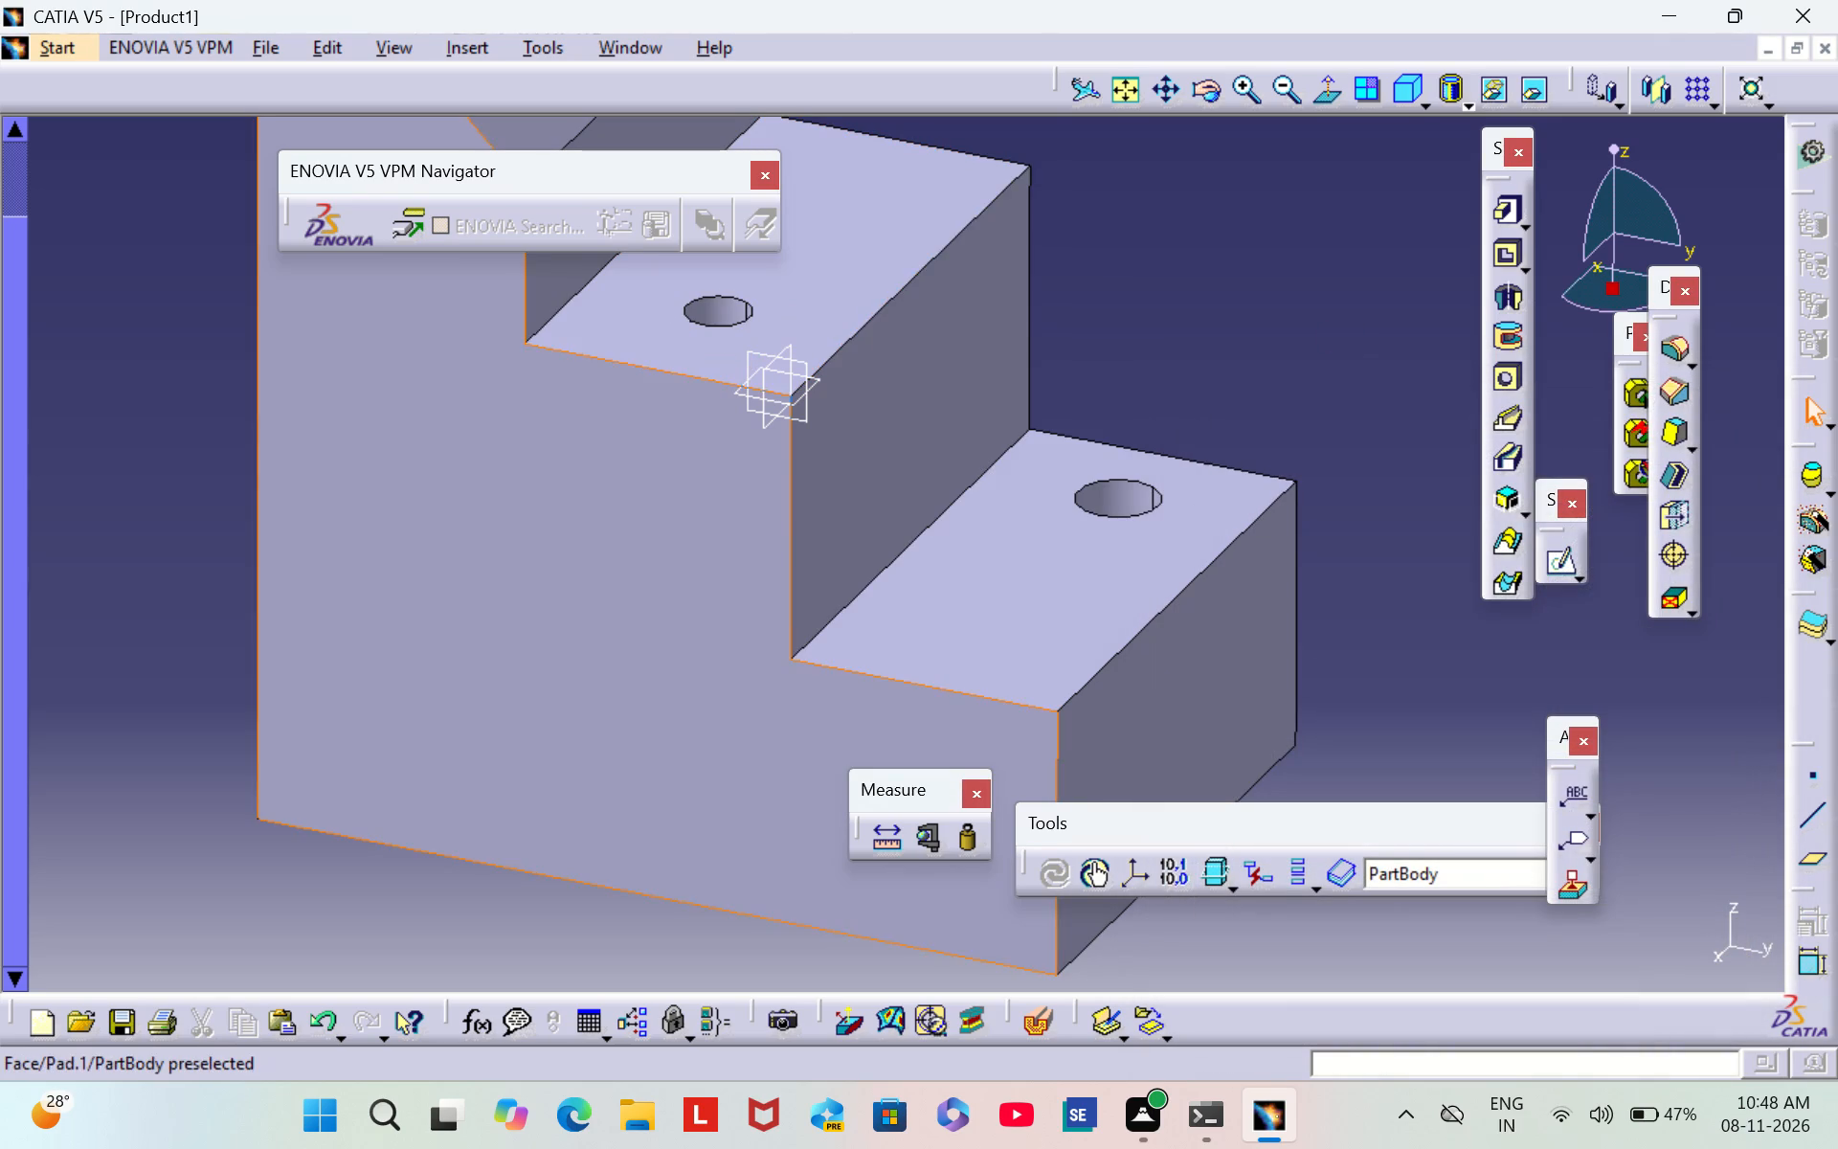
triple_click(1293, 85)
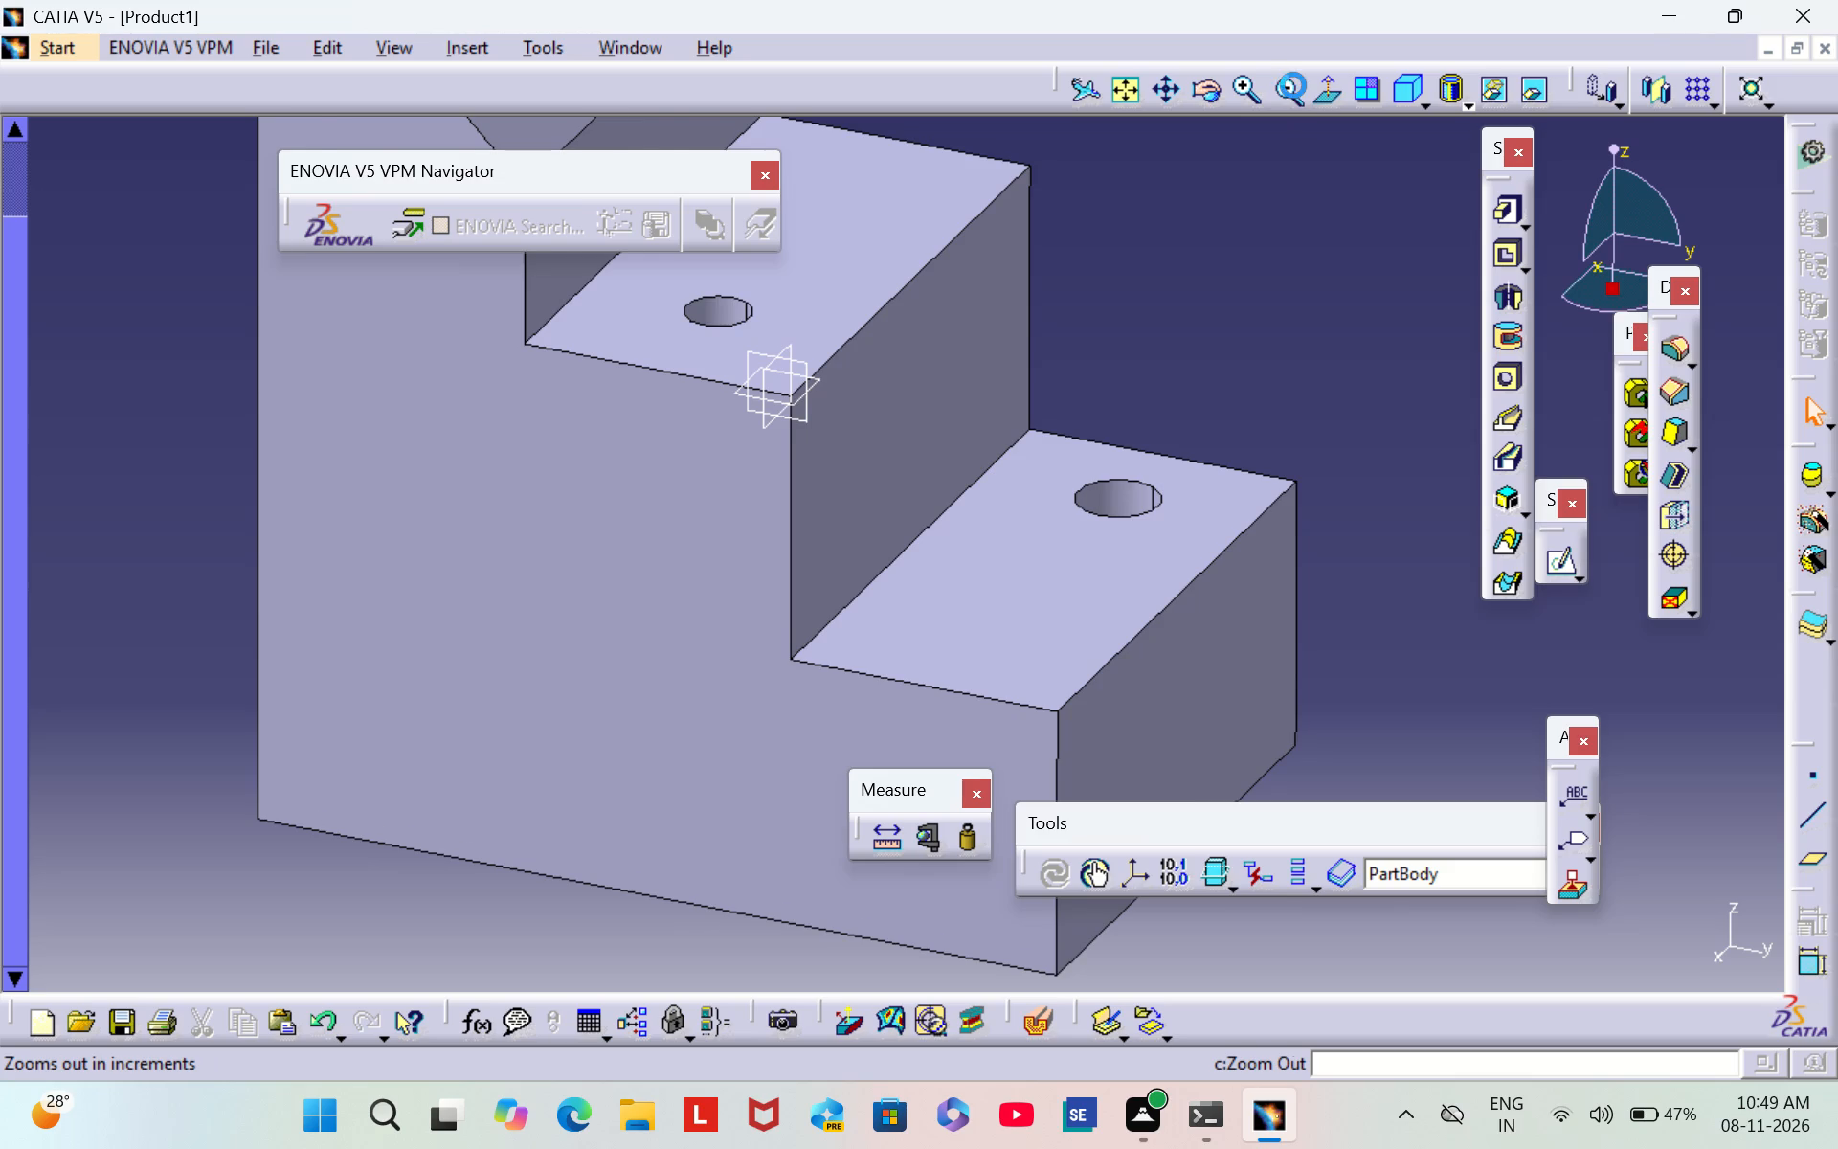
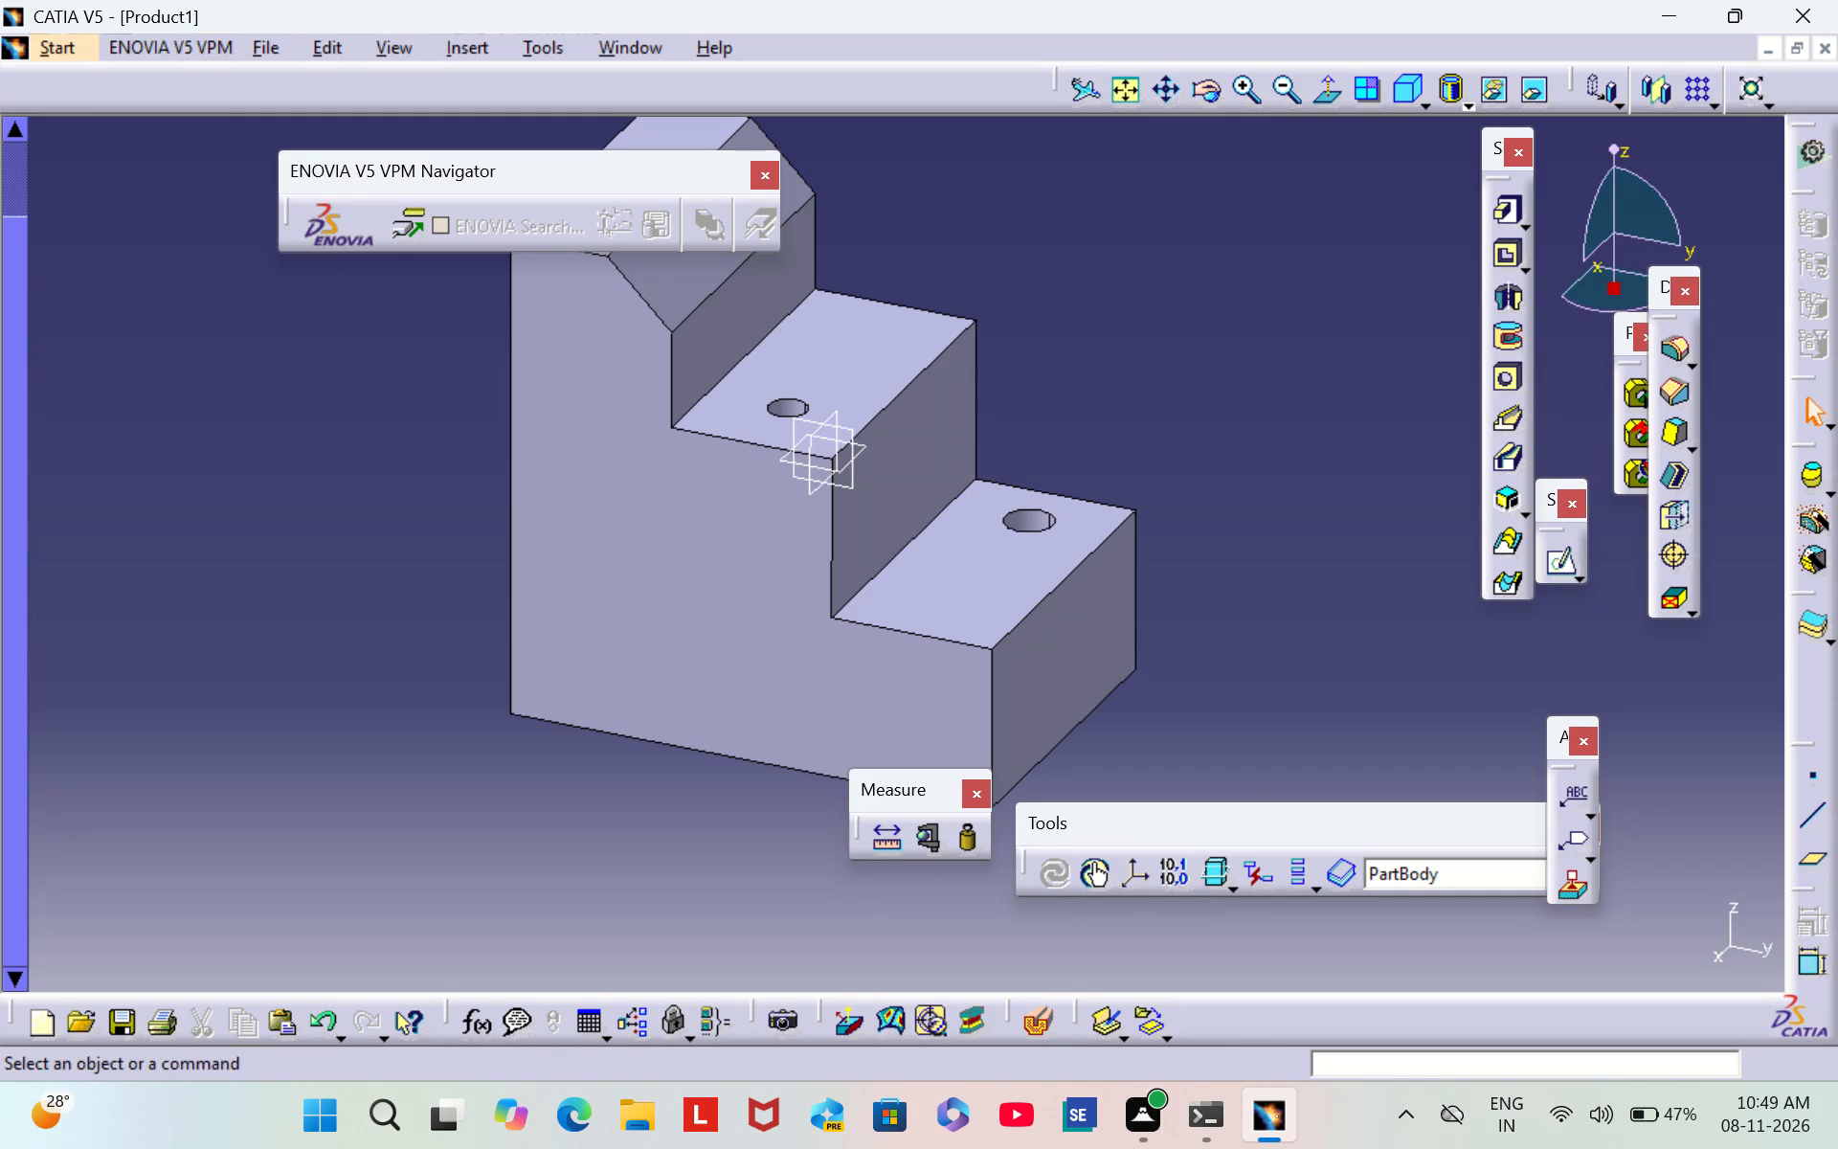
Set the fill colour of the near stair-profile side face to dark red.
scroll(1220, 259, "down", 2)
middle_click_drag(1220, 257, 1278, 382)
right_click(710, 659)
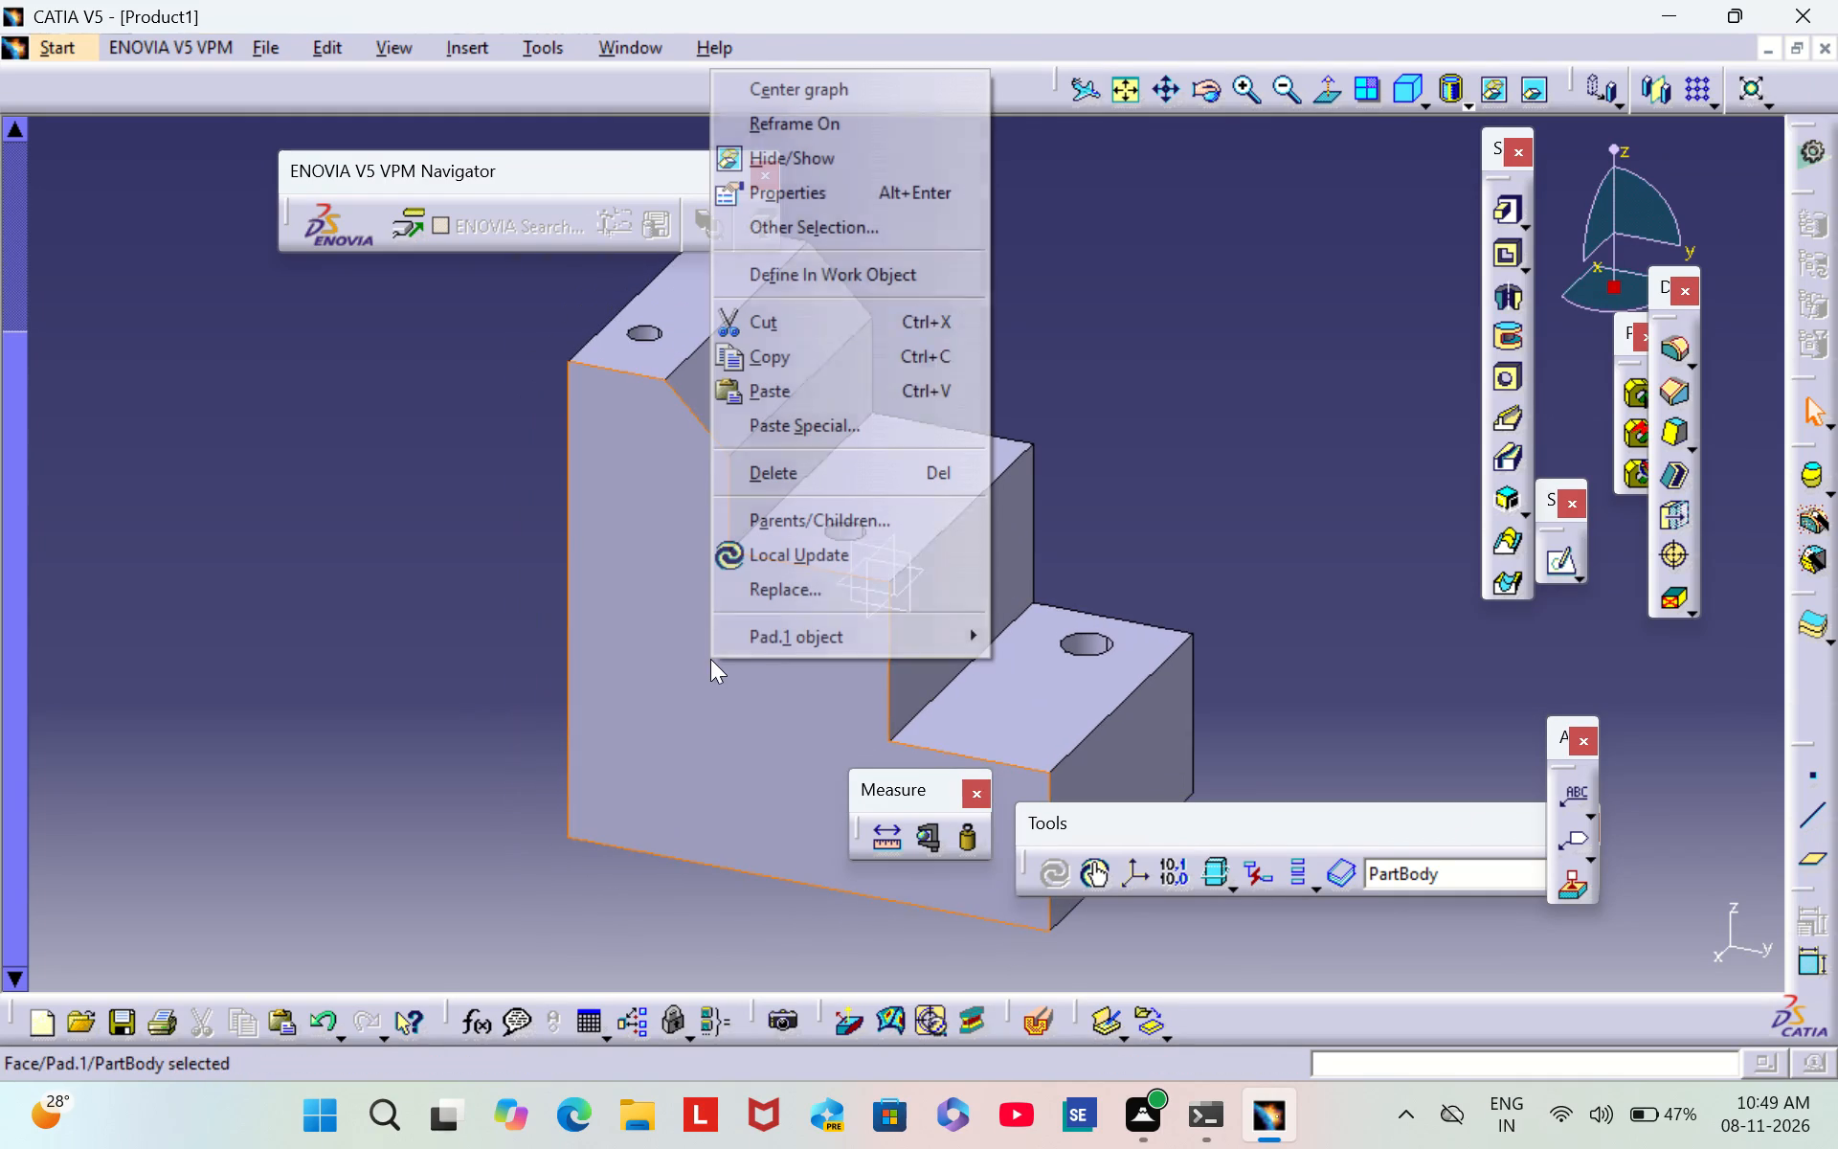
left_click(881, 192)
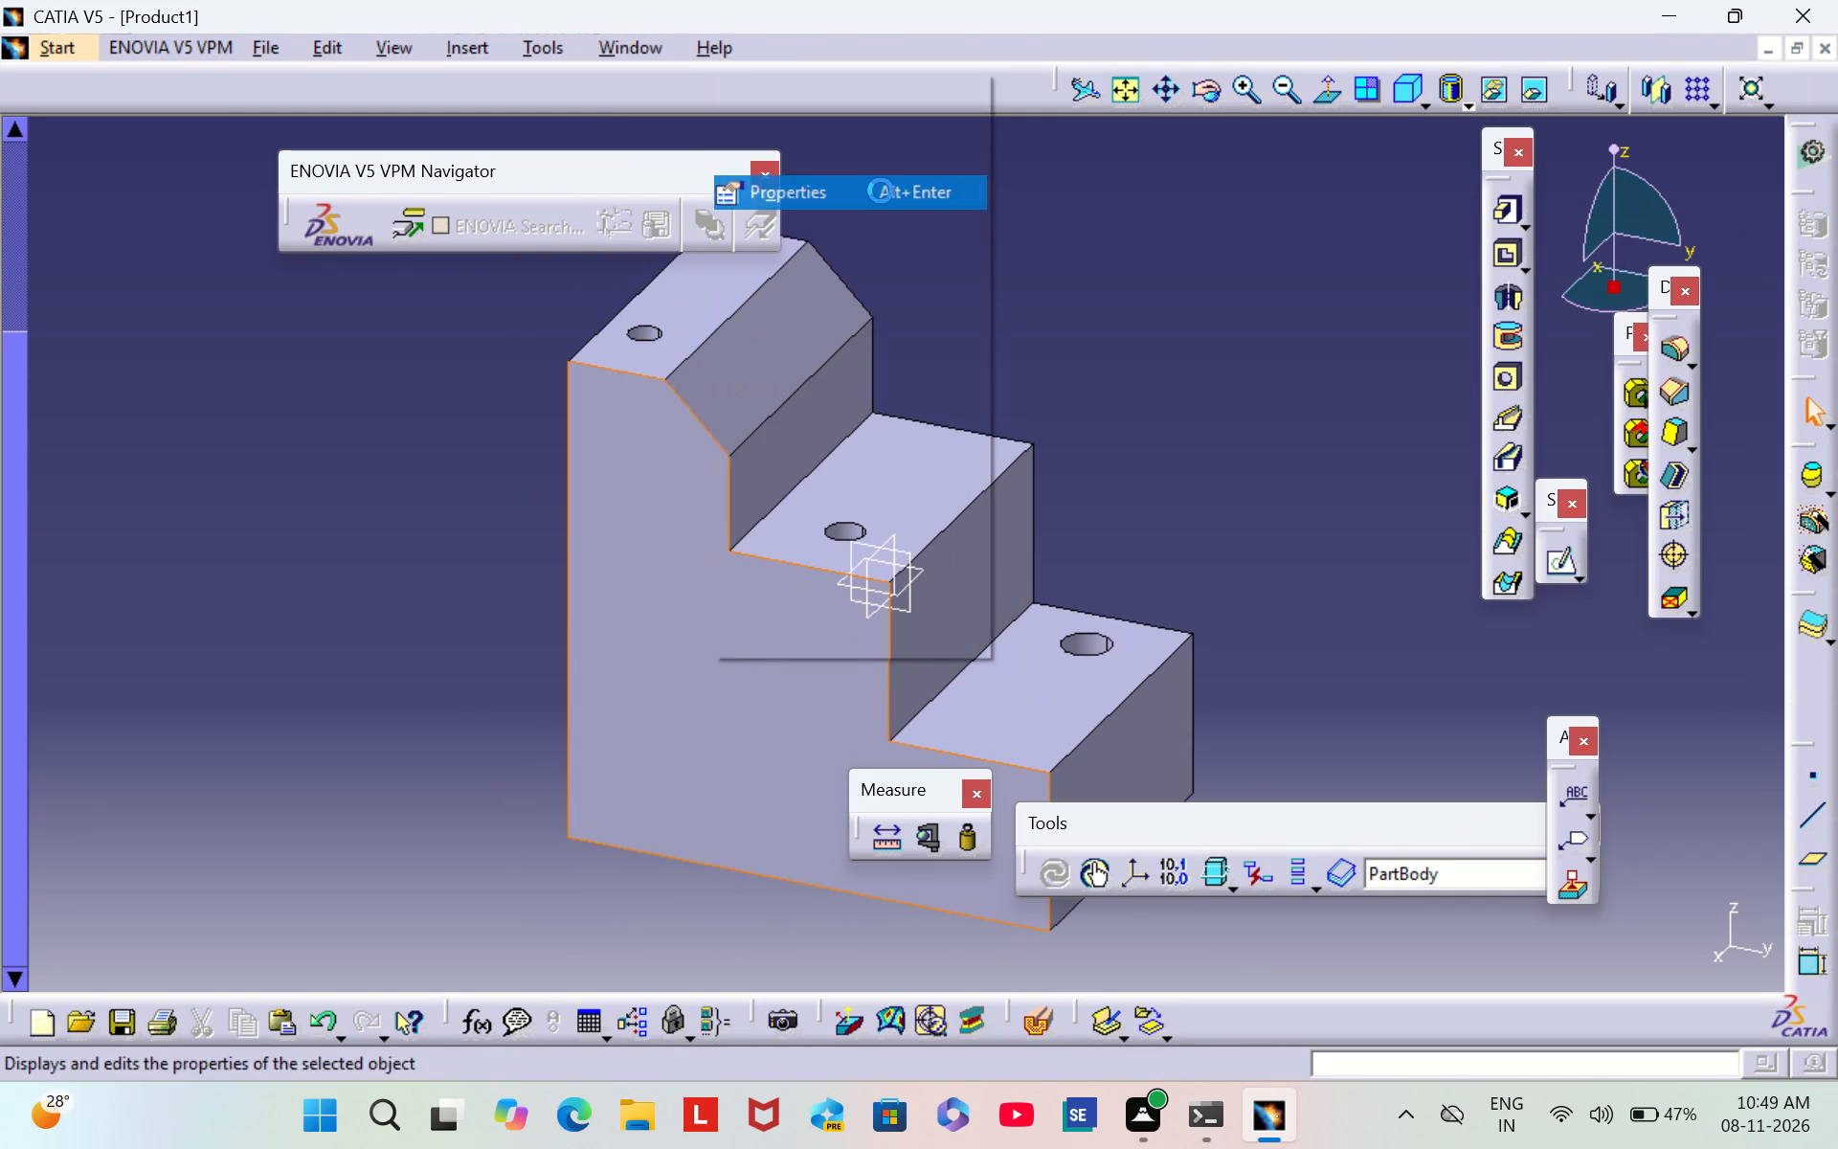
left_click(1284, 312)
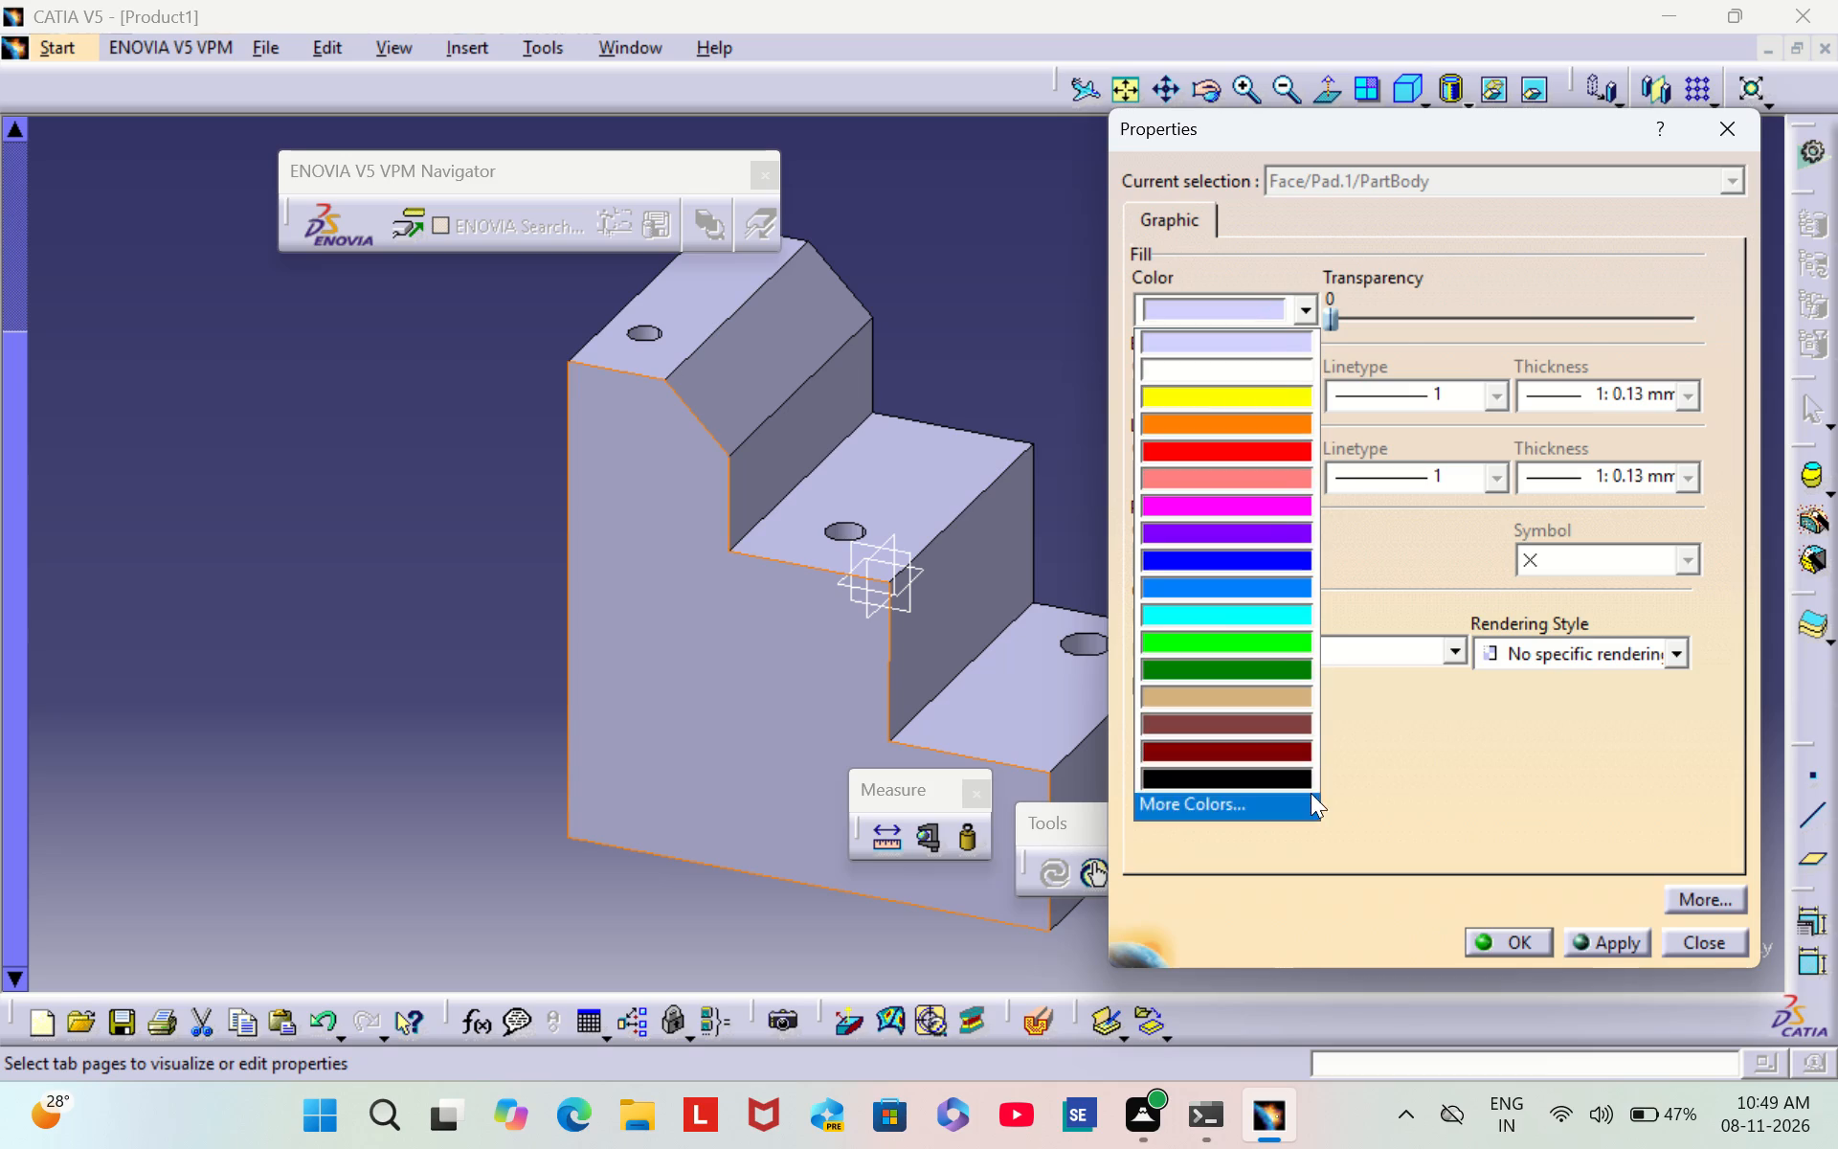
left_click(1284, 750)
left_click(1503, 940)
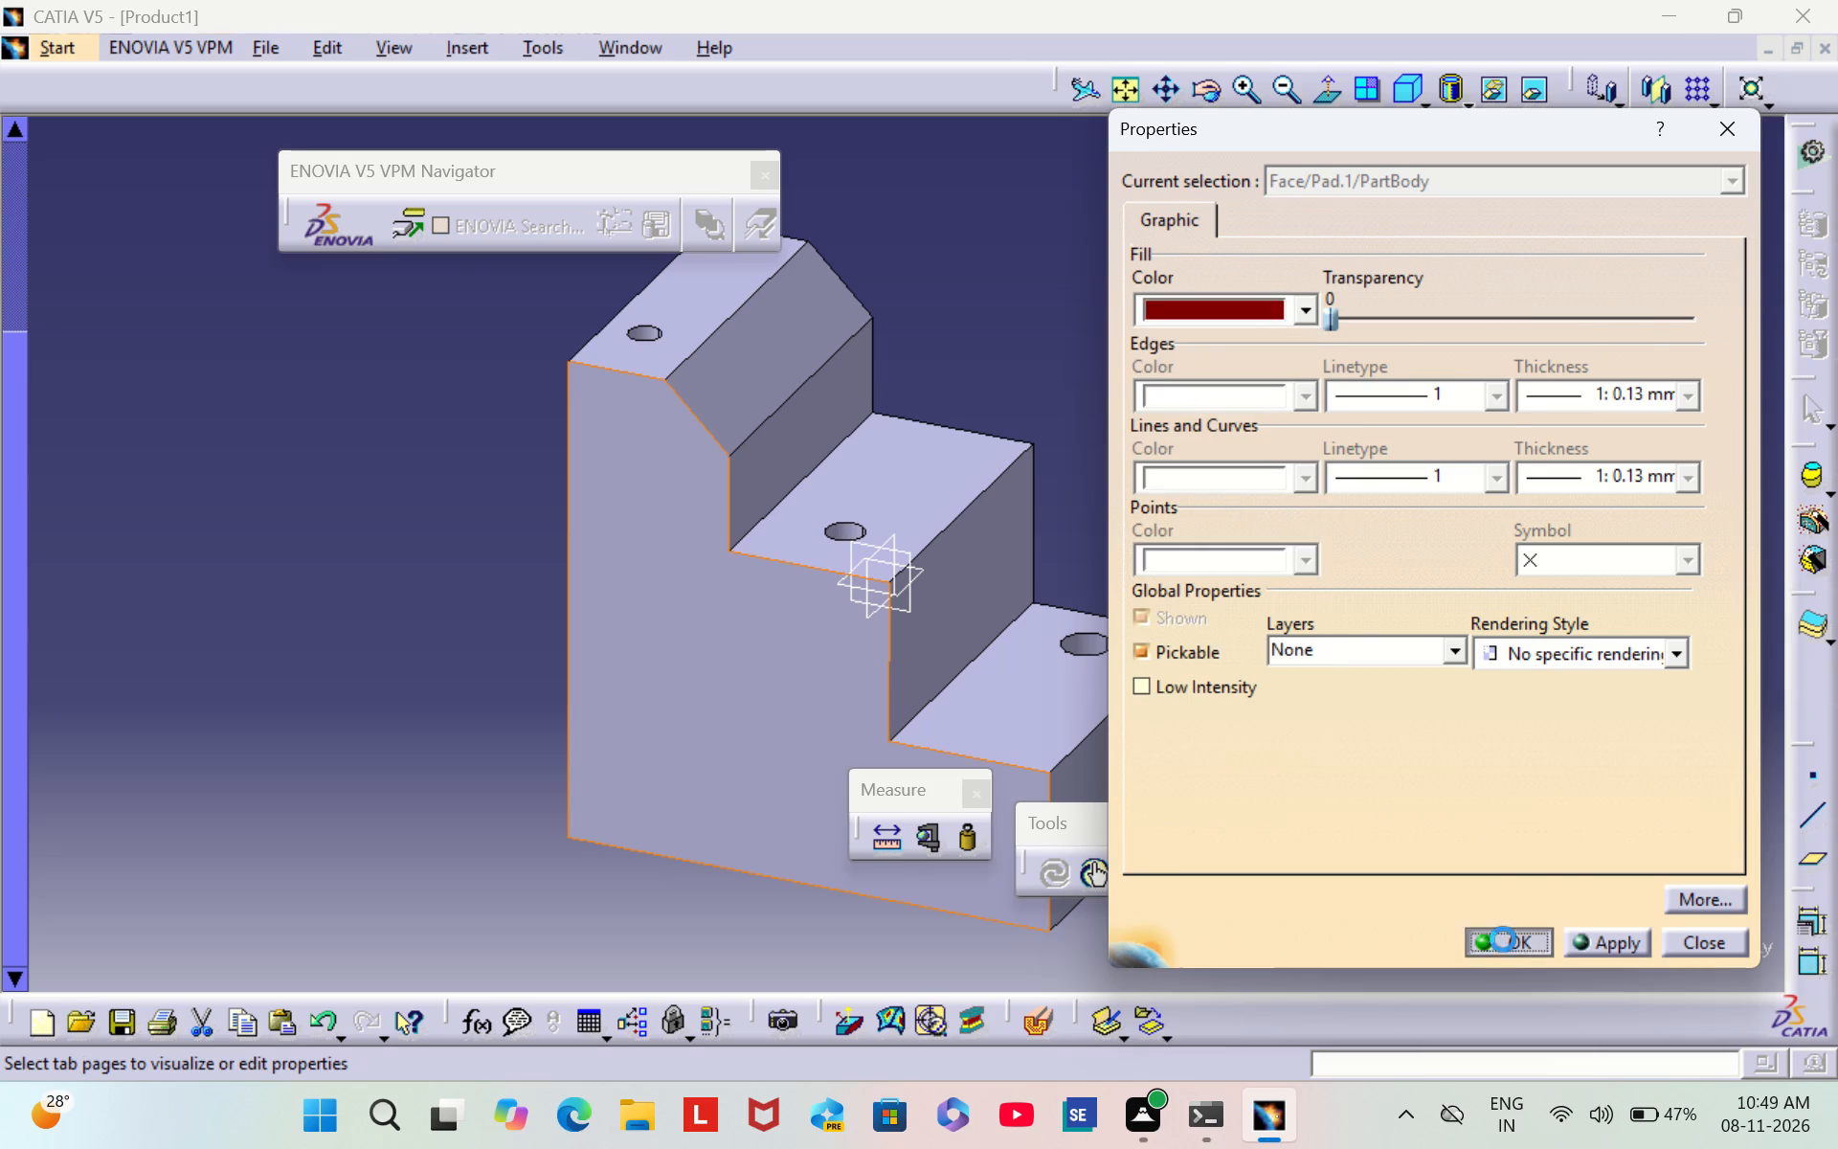
left_click(1353, 594)
Set the fill colour of the opposite stair-profile side face to dark red.
middle_click_drag(1275, 418, 986, 525)
right_click_drag(1244, 413, 986, 525)
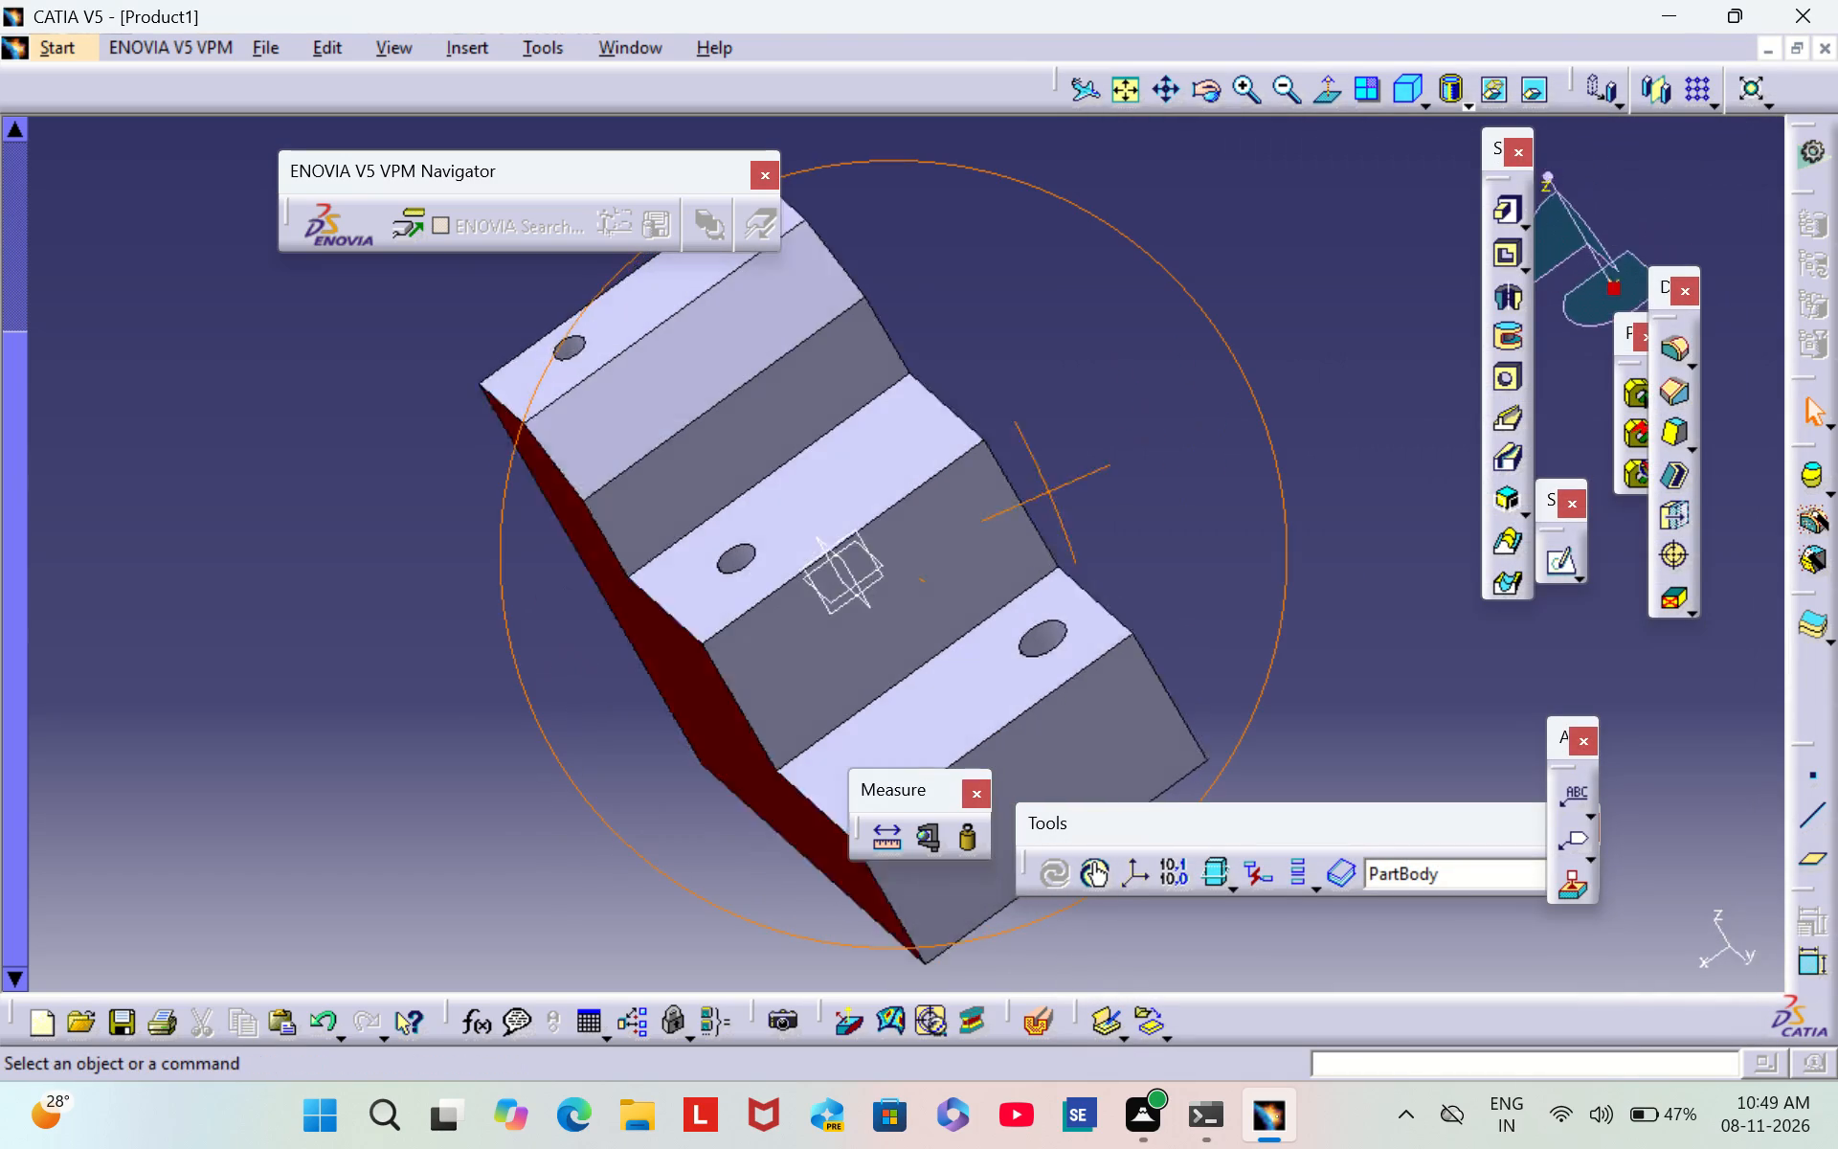
right_click_drag(986, 525, 635, 731)
middle_click_drag(986, 525, 635, 734)
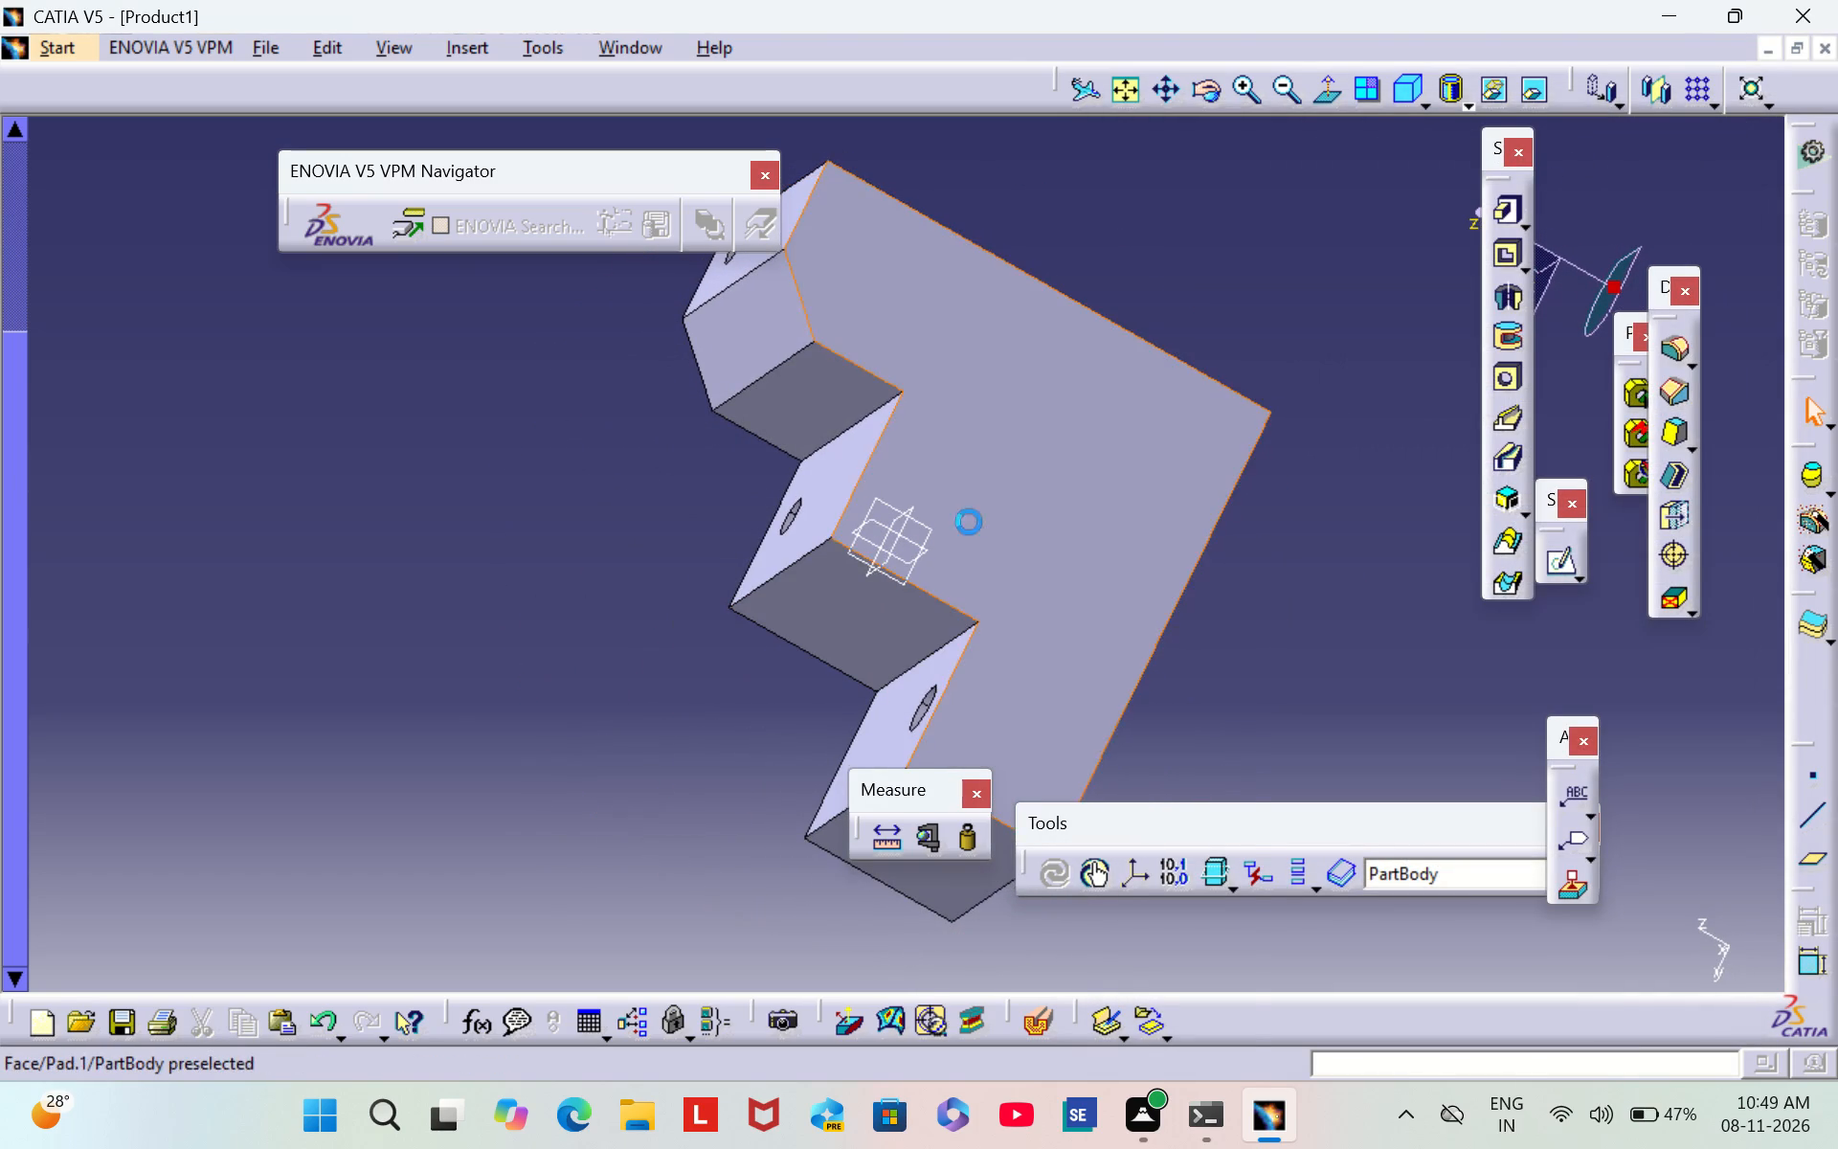
right_click(969, 522)
left_click(1017, 612)
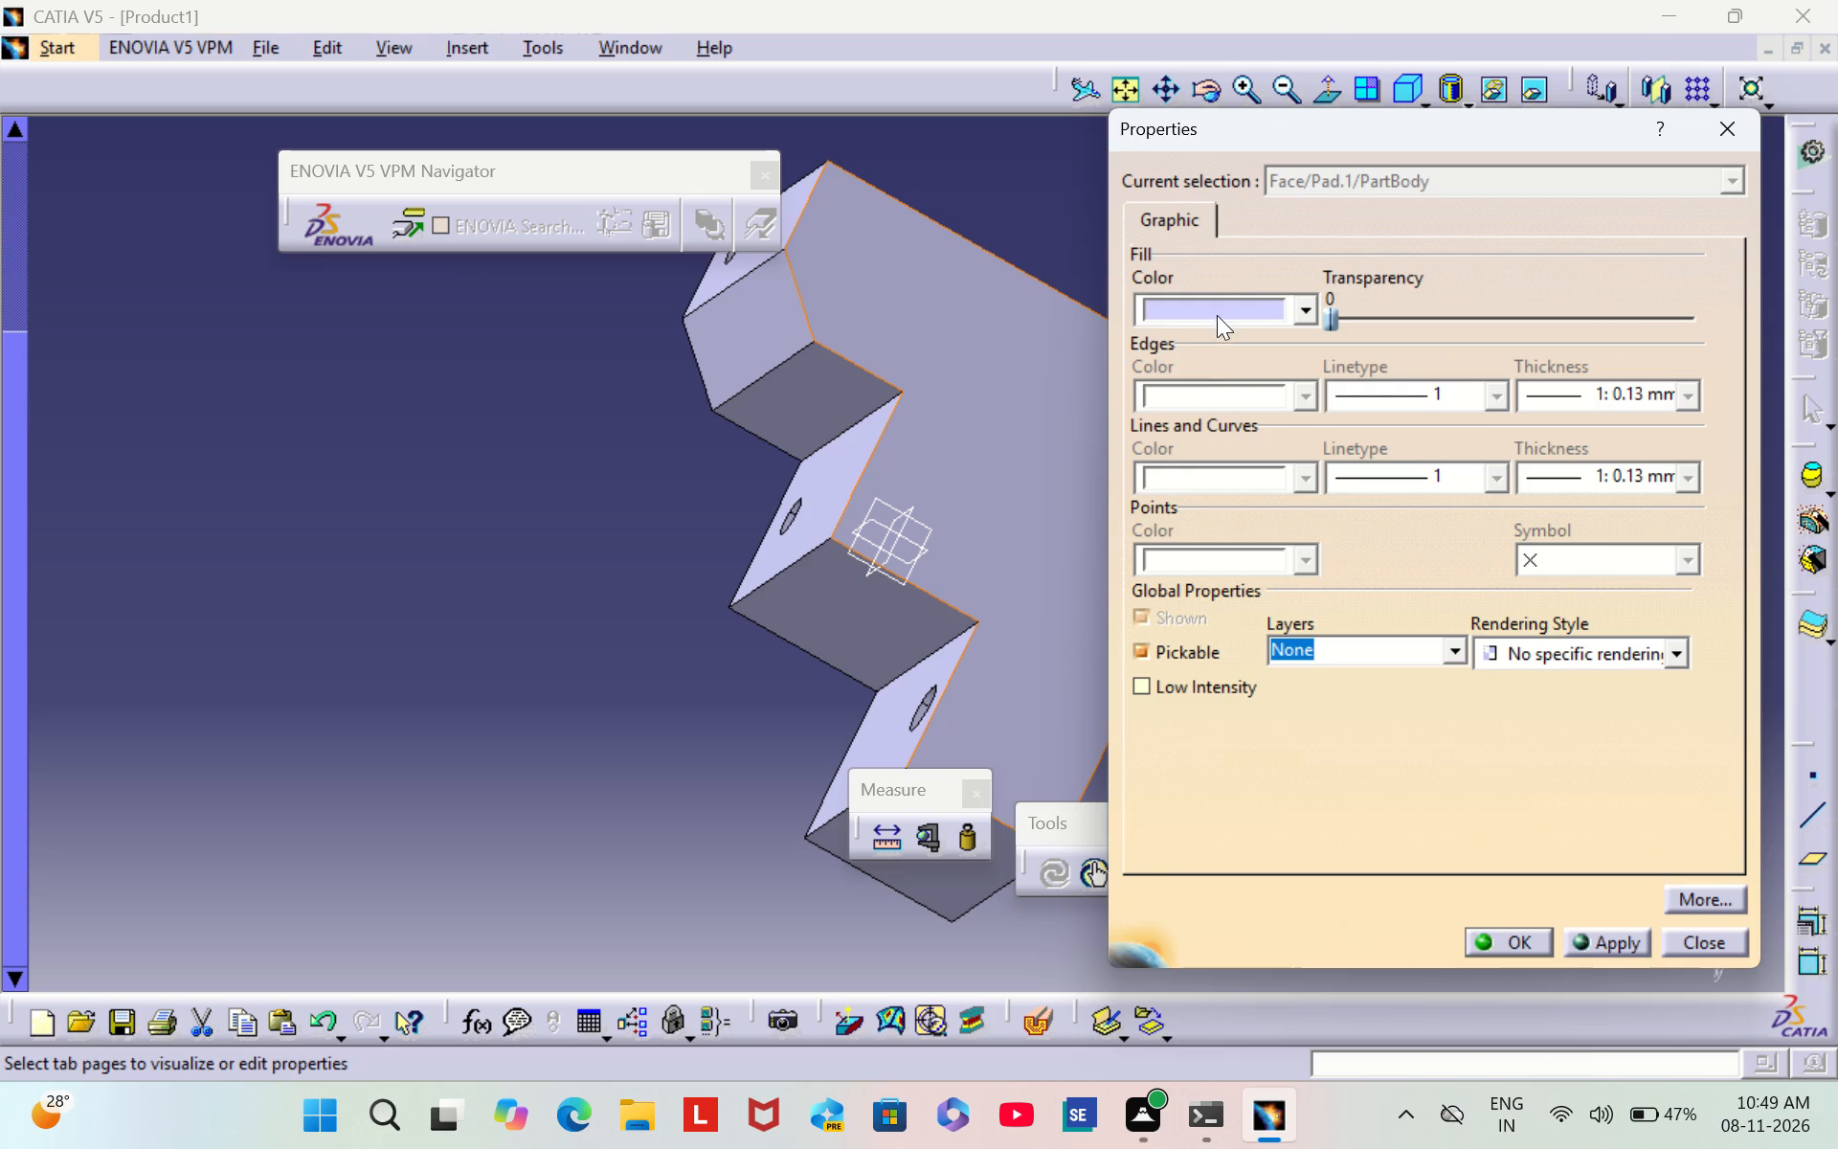
left_click(1217, 309)
left_click(1235, 746)
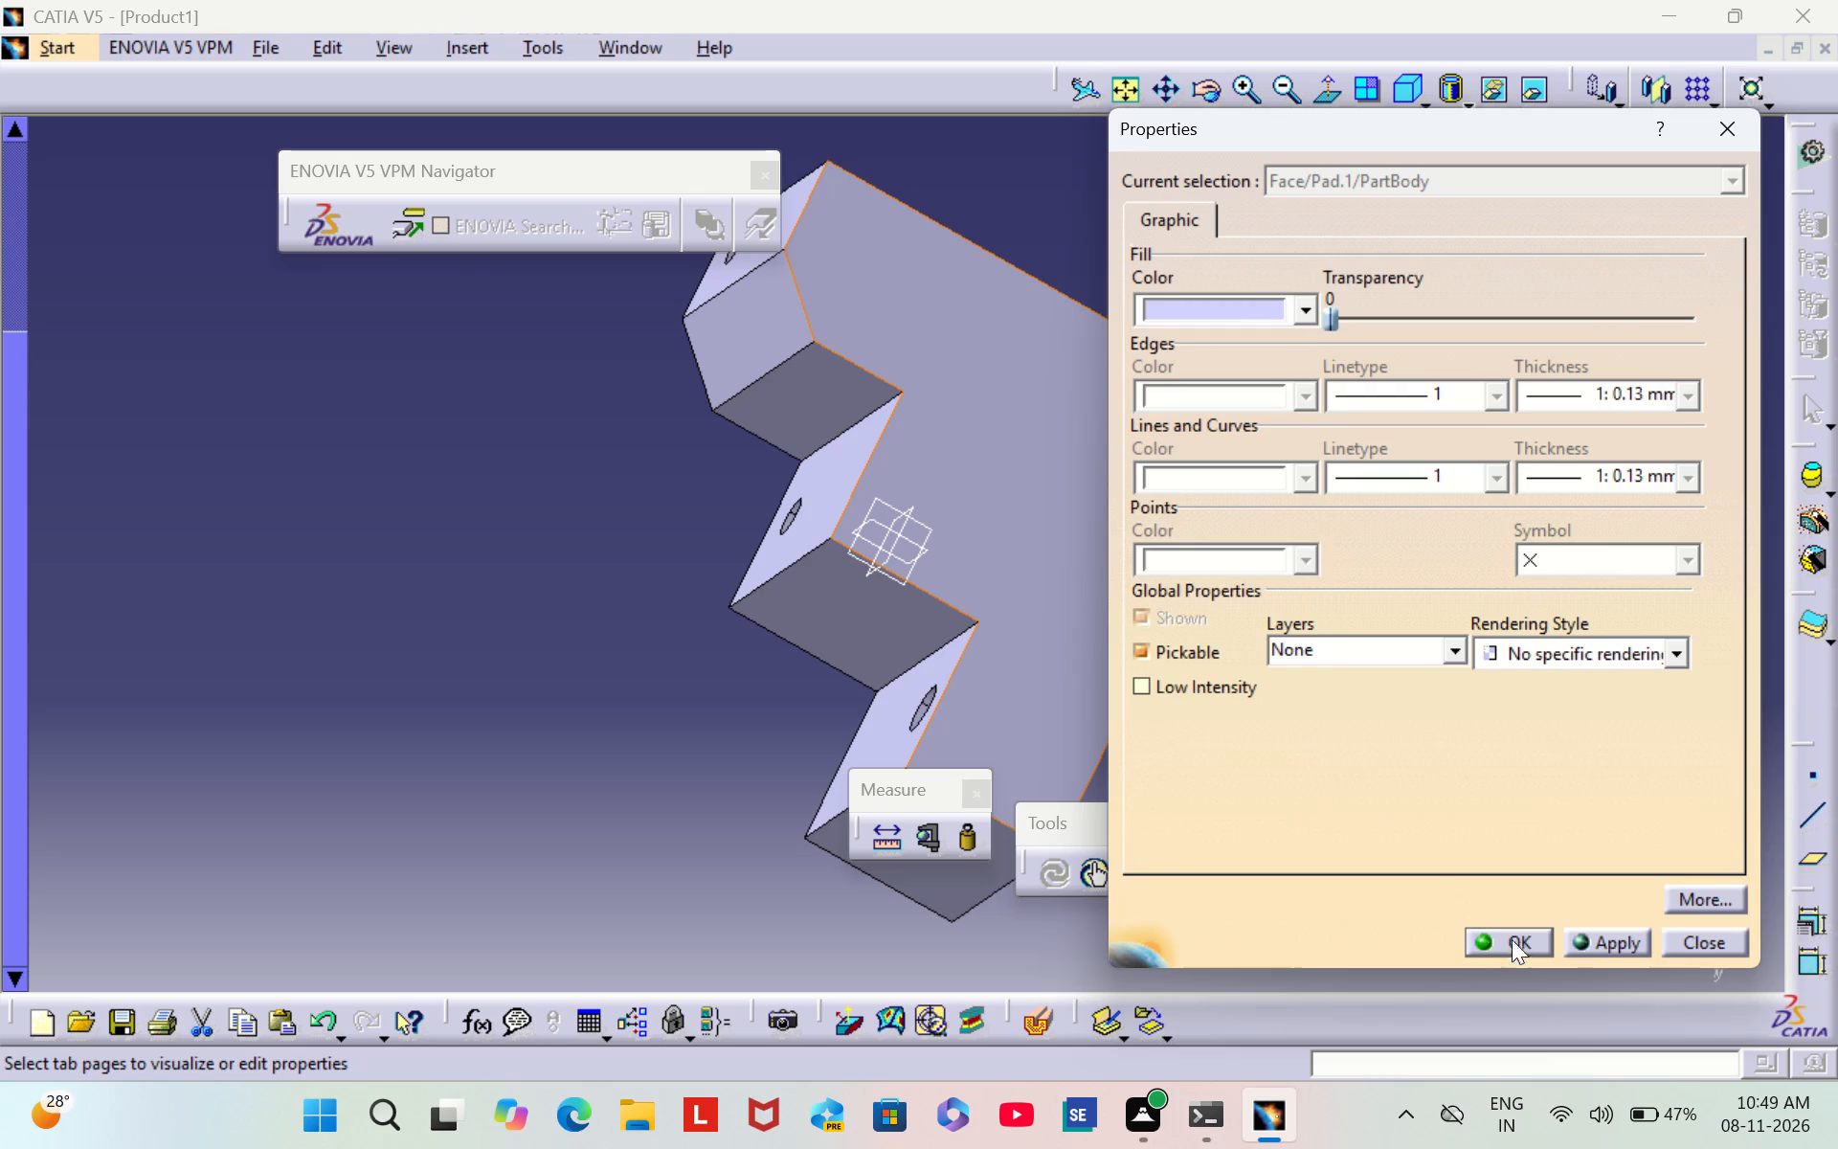
left_click(1523, 934)
left_click(627, 652)
Set the fill colour of the staircase's tall back face to dark red.
middle_click_drag(609, 650, 615, 646)
right_click_drag(609, 648, 615, 646)
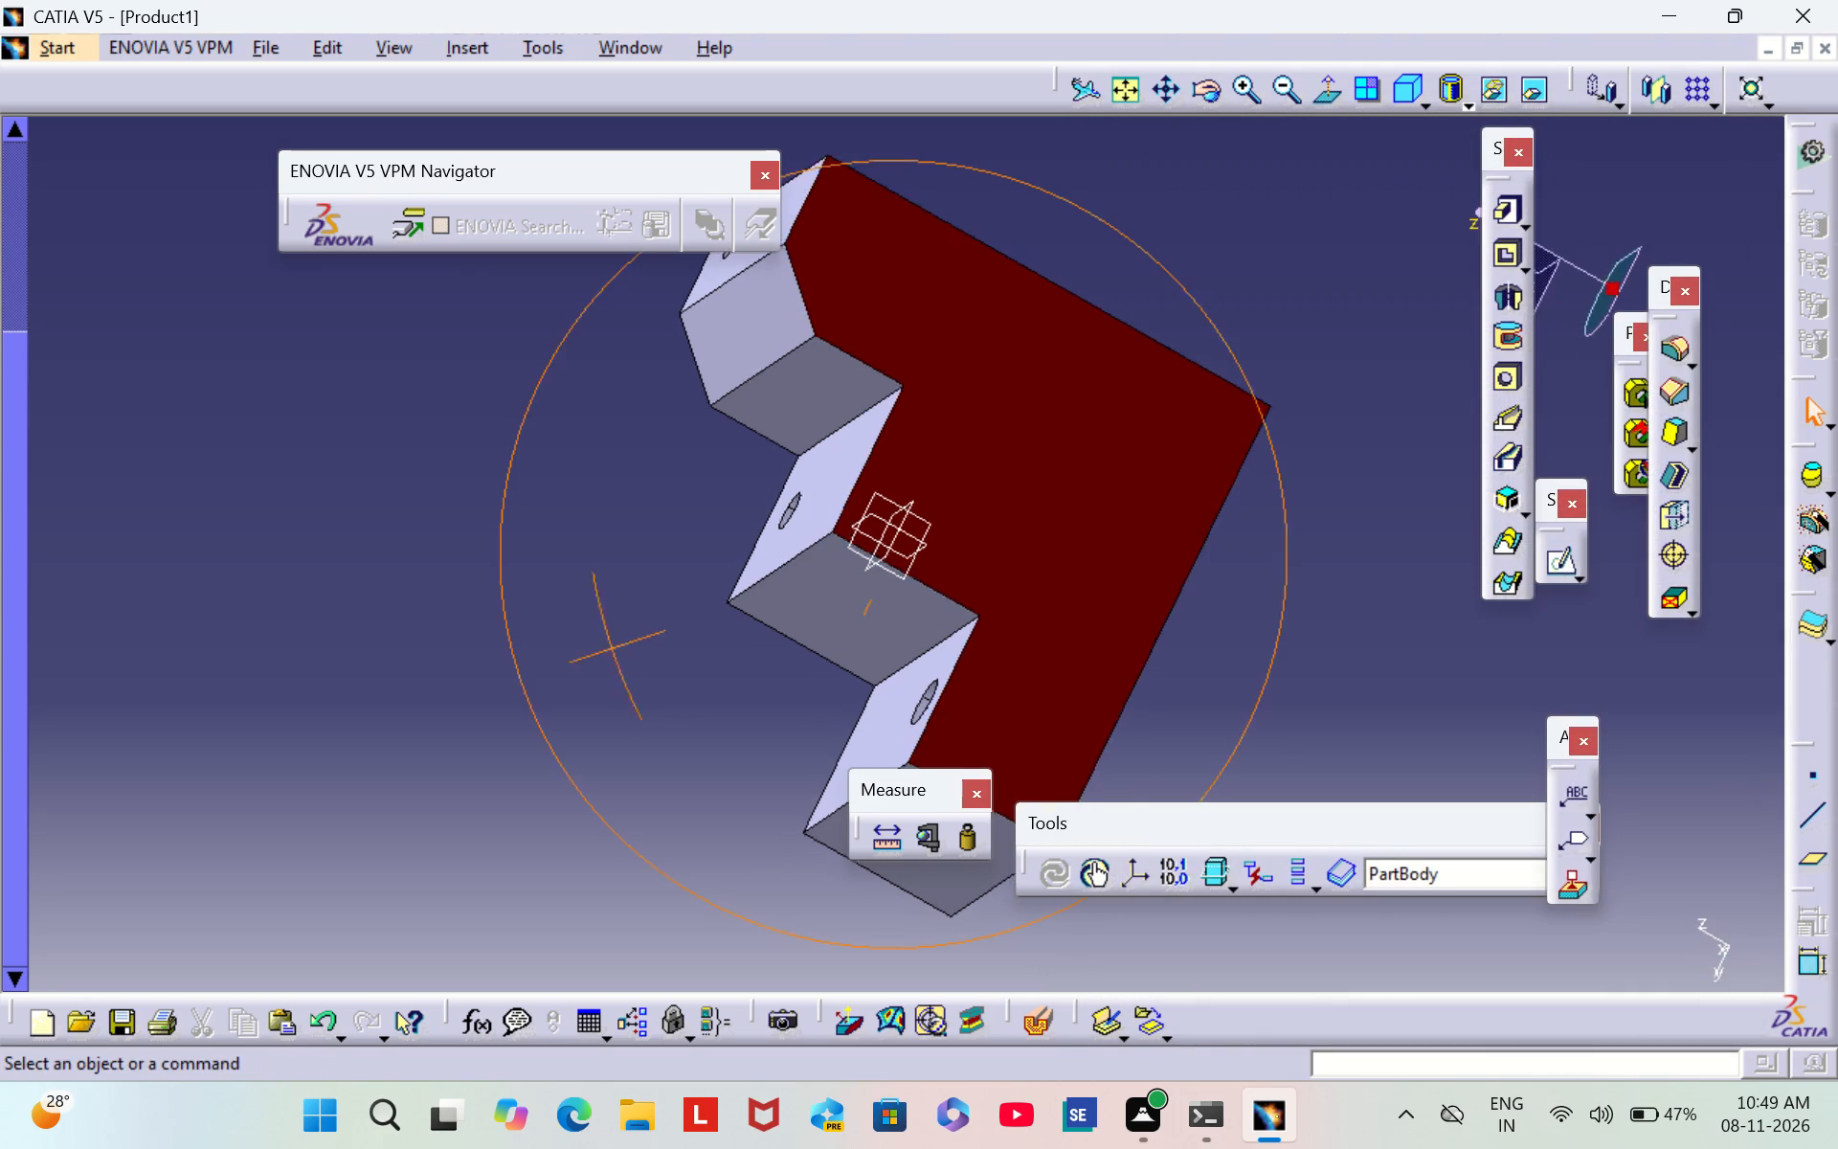
right_click_drag(615, 646, 1258, 337)
middle_click_drag(615, 646, 1258, 337)
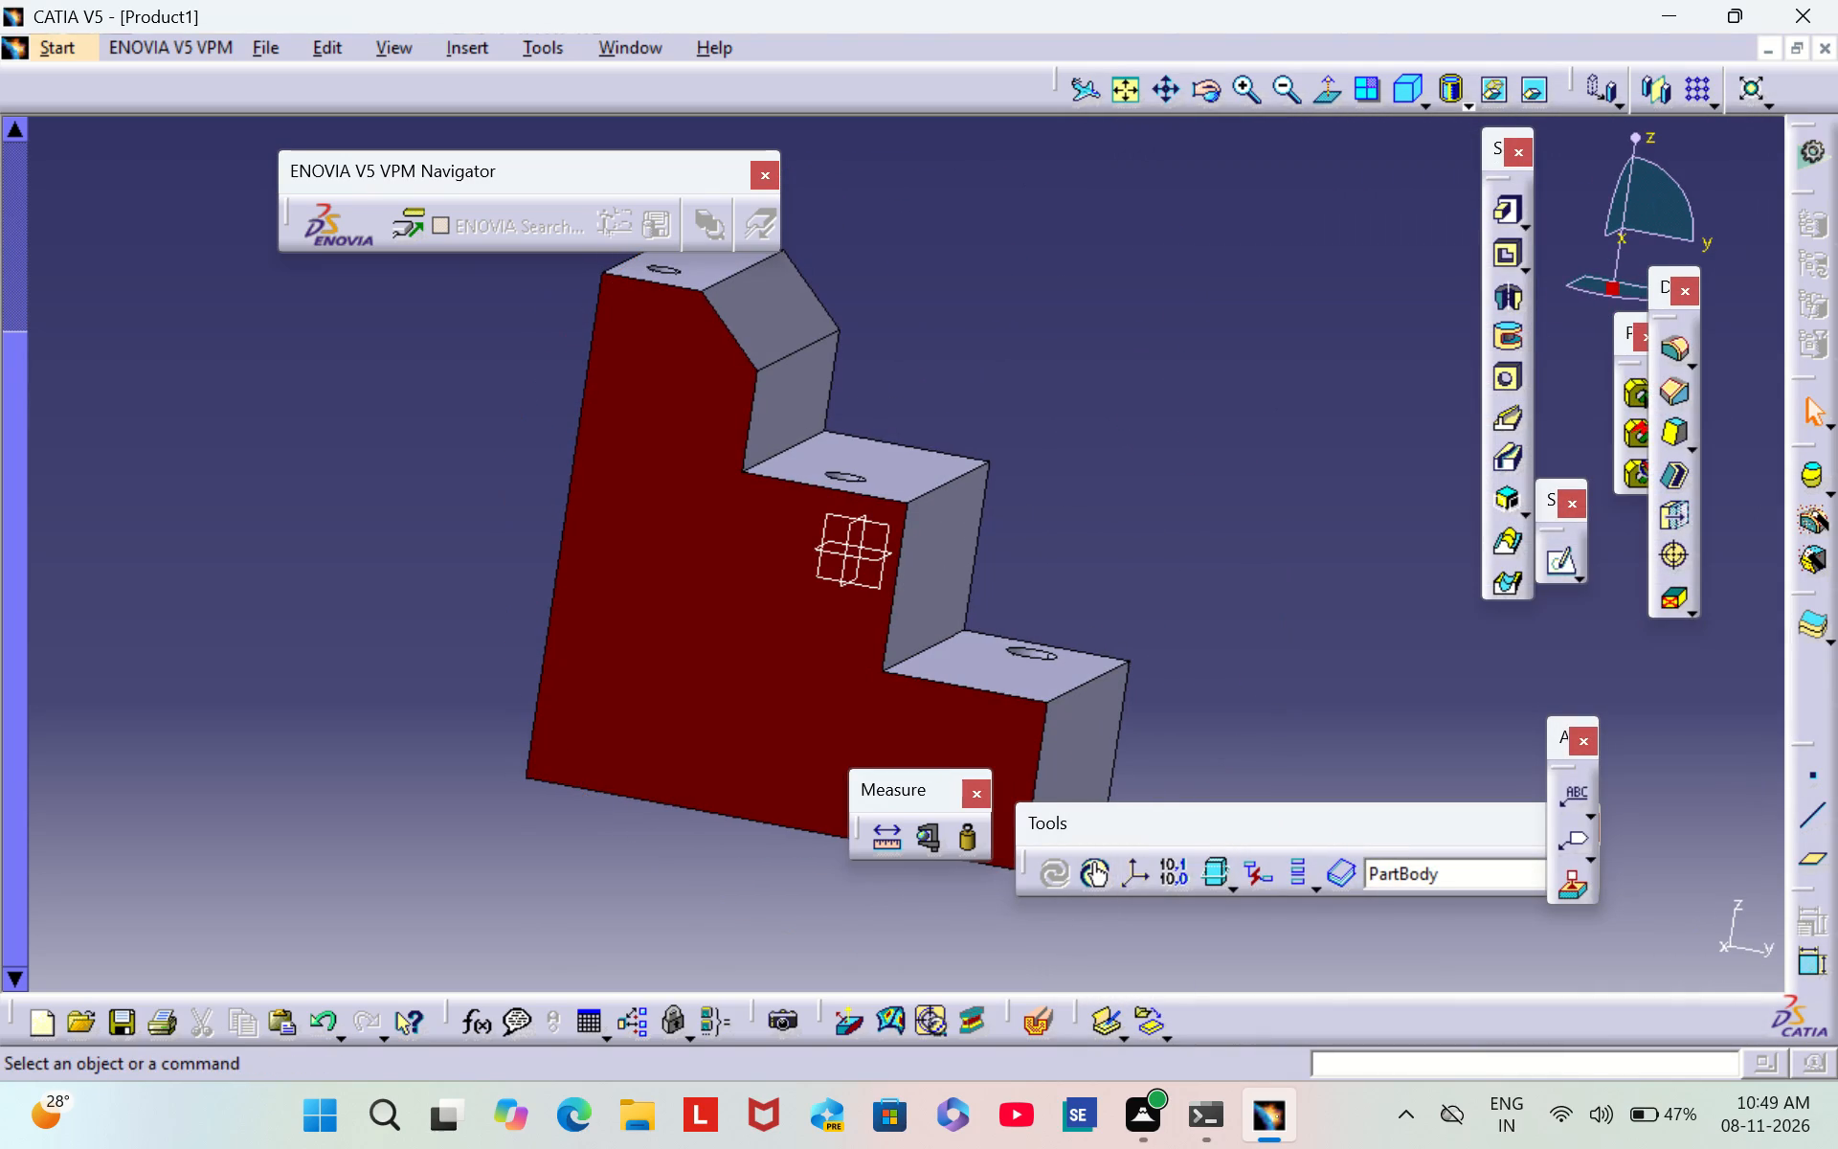
middle_click_drag(513, 439, 957, 559)
scroll(528, 442, "down", 1)
right_click_drag(585, 490, 957, 559)
right_click(728, 612)
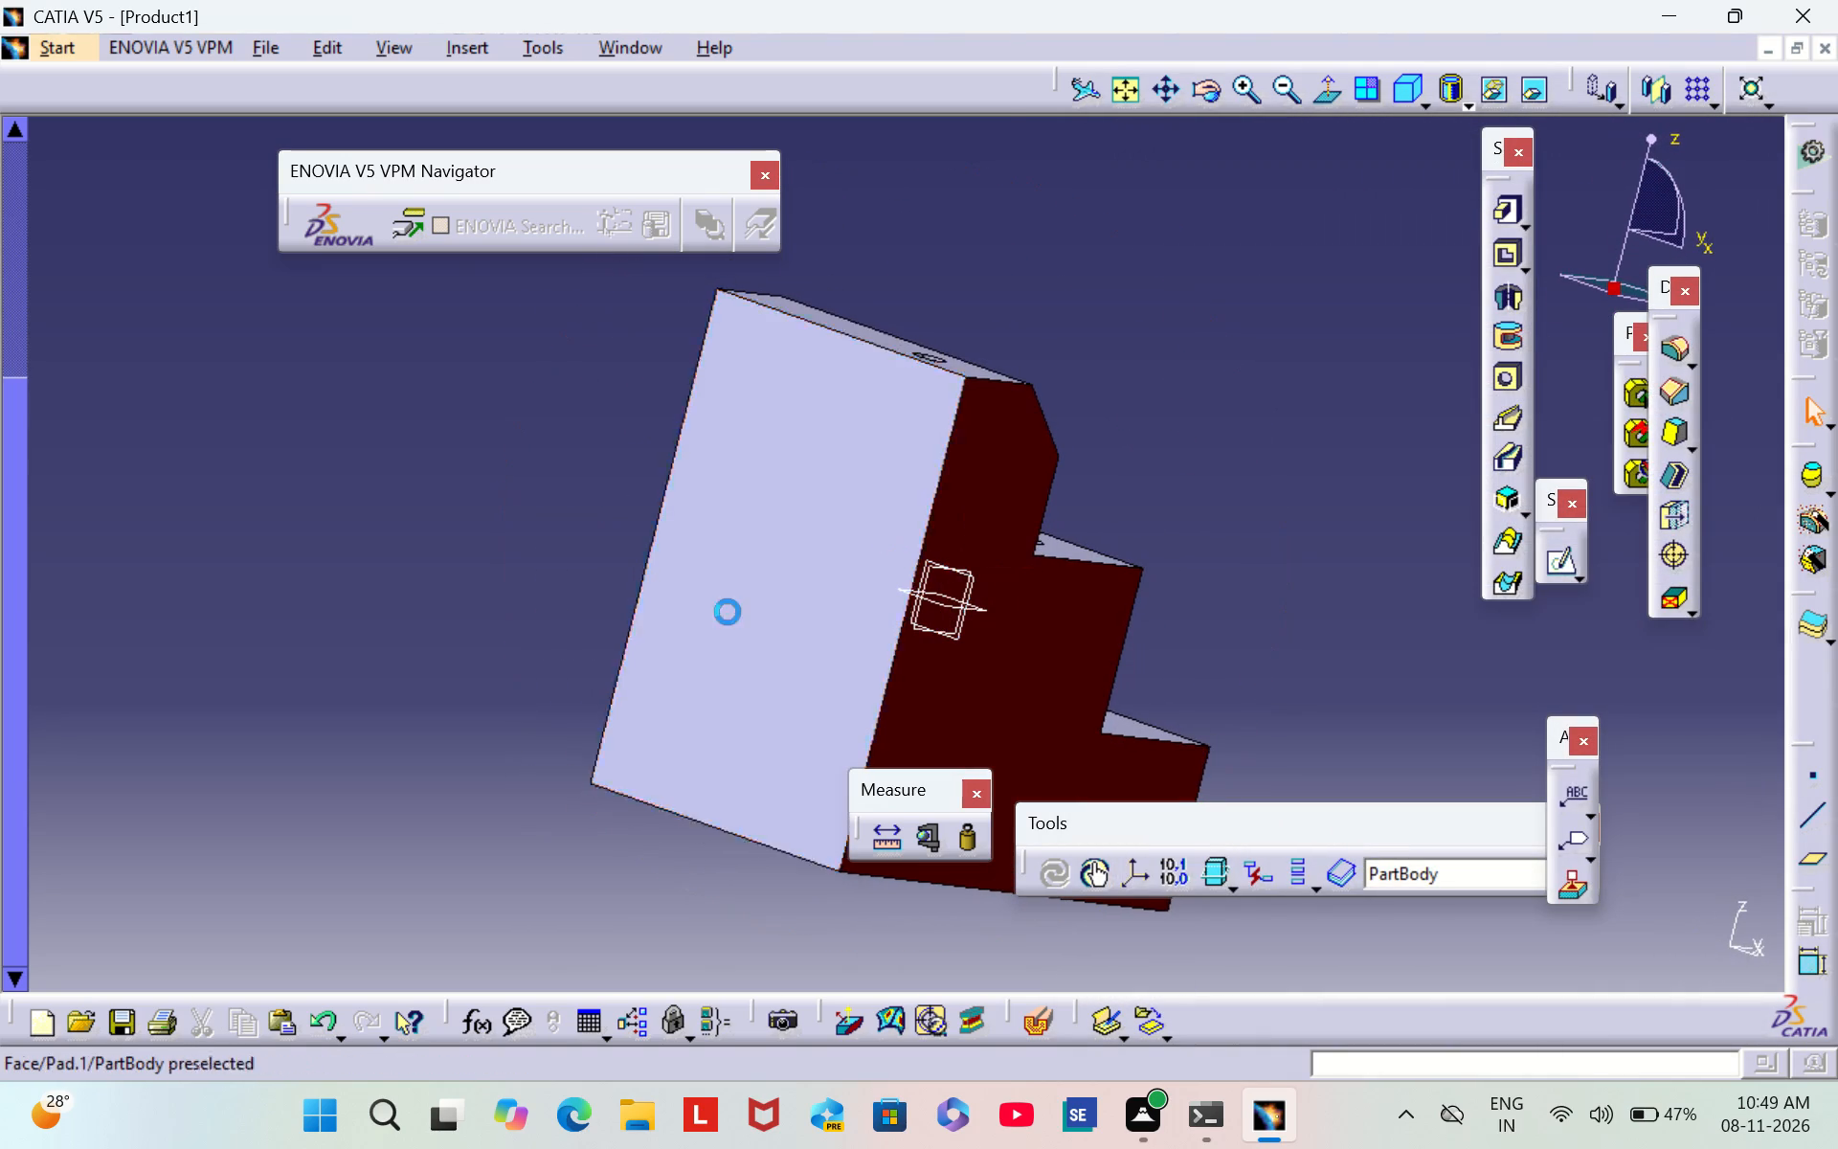
left_click(851, 154)
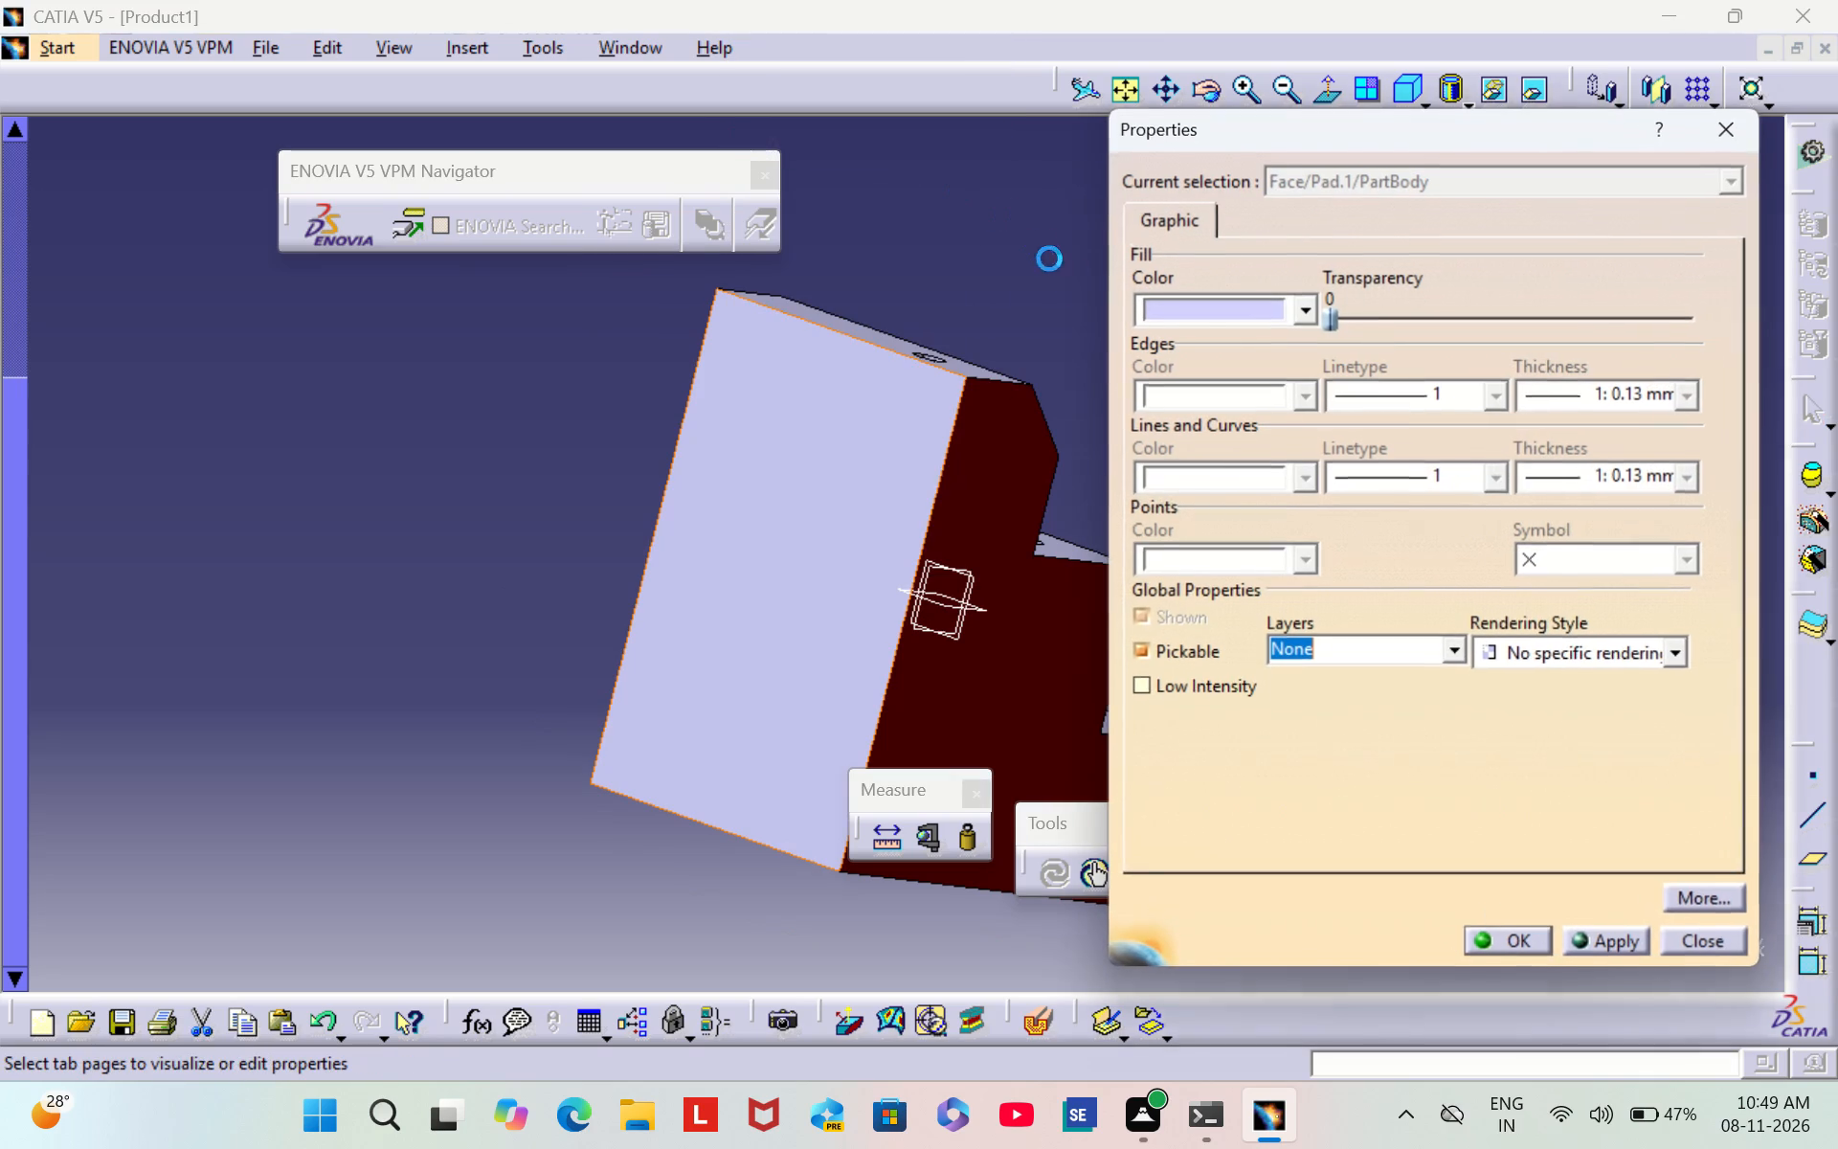
left_click(1312, 304)
left_click(1170, 755)
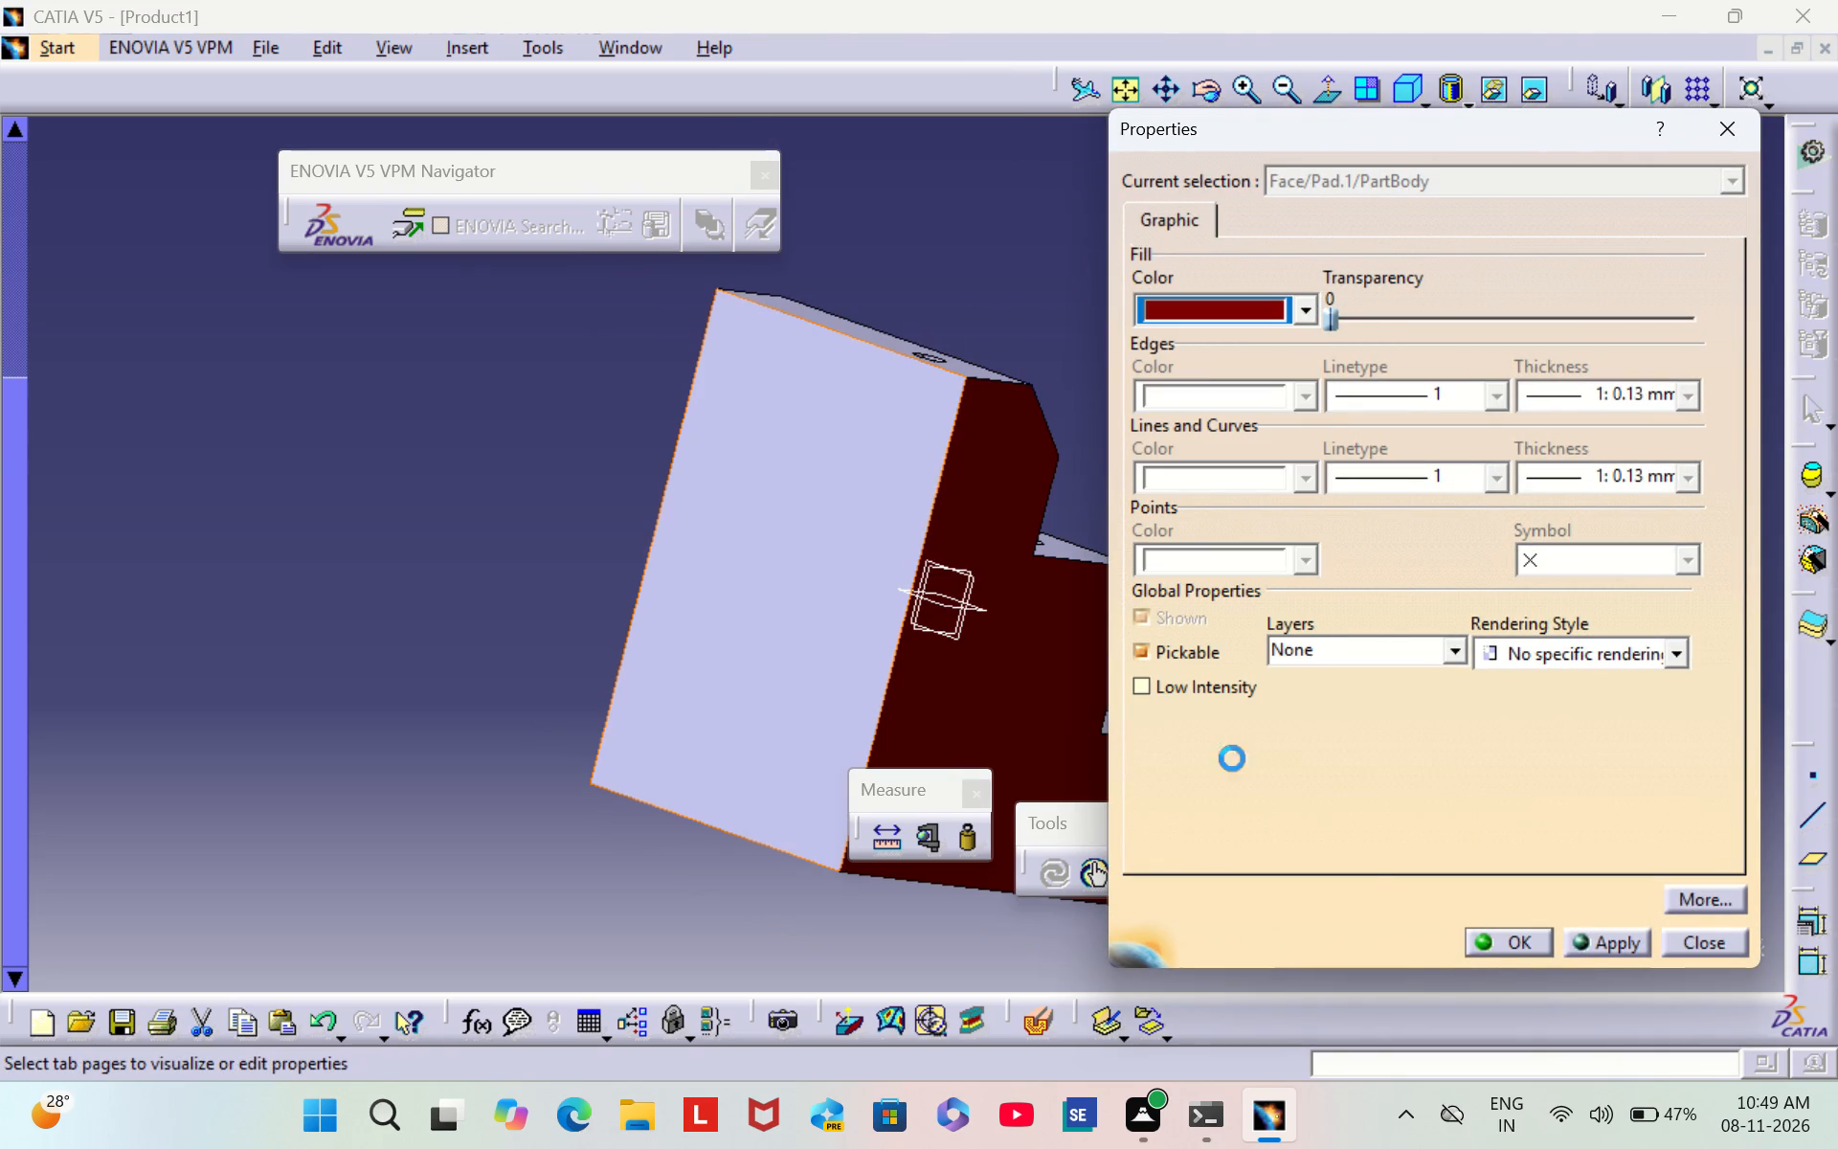
left_click(1501, 926)
left_click(1511, 941)
left_click(1177, 468)
Set the fill colour of the staircase's bottom face to dark red.
middle_click_drag(568, 877, 793, 521)
right_click_drag(570, 875, 793, 521)
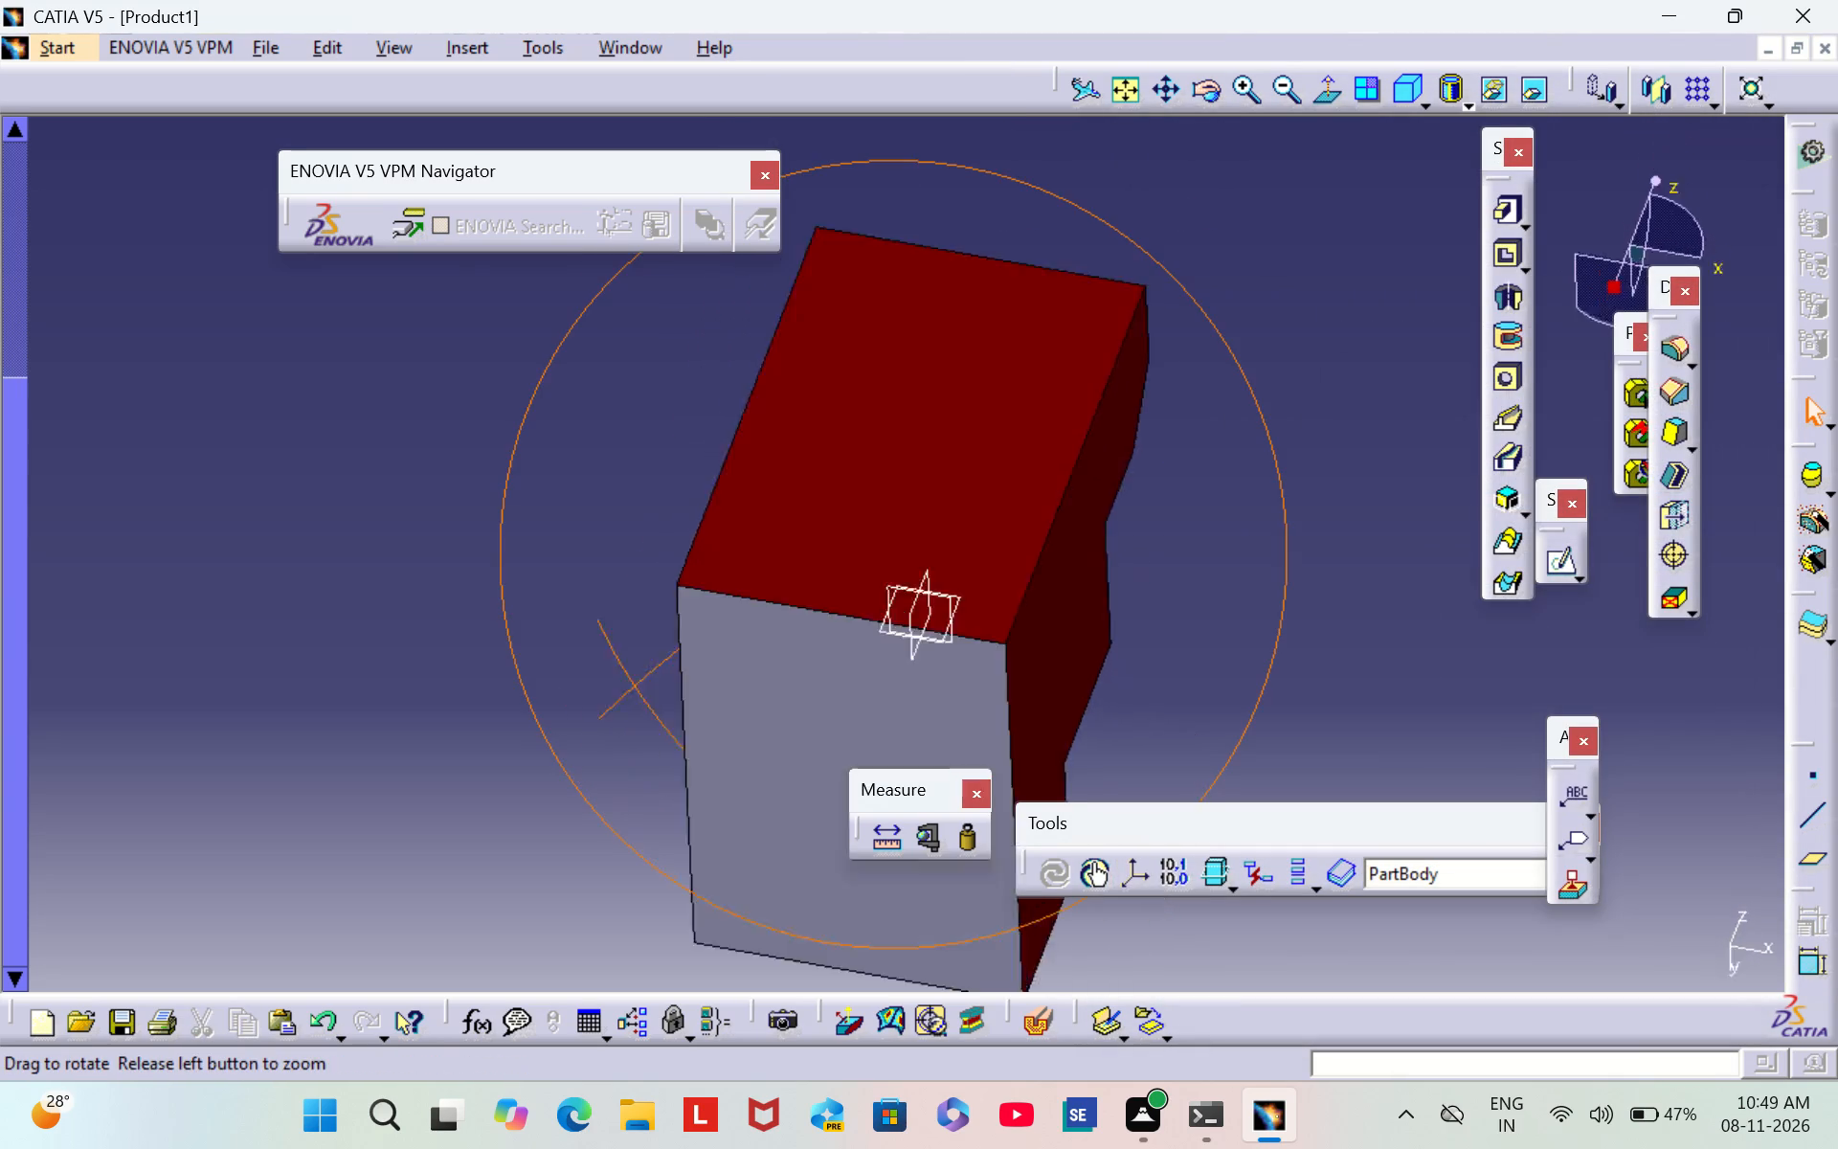
right_click_drag(793, 521, 938, 309)
middle_click_drag(793, 521, 939, 309)
right_click(970, 529)
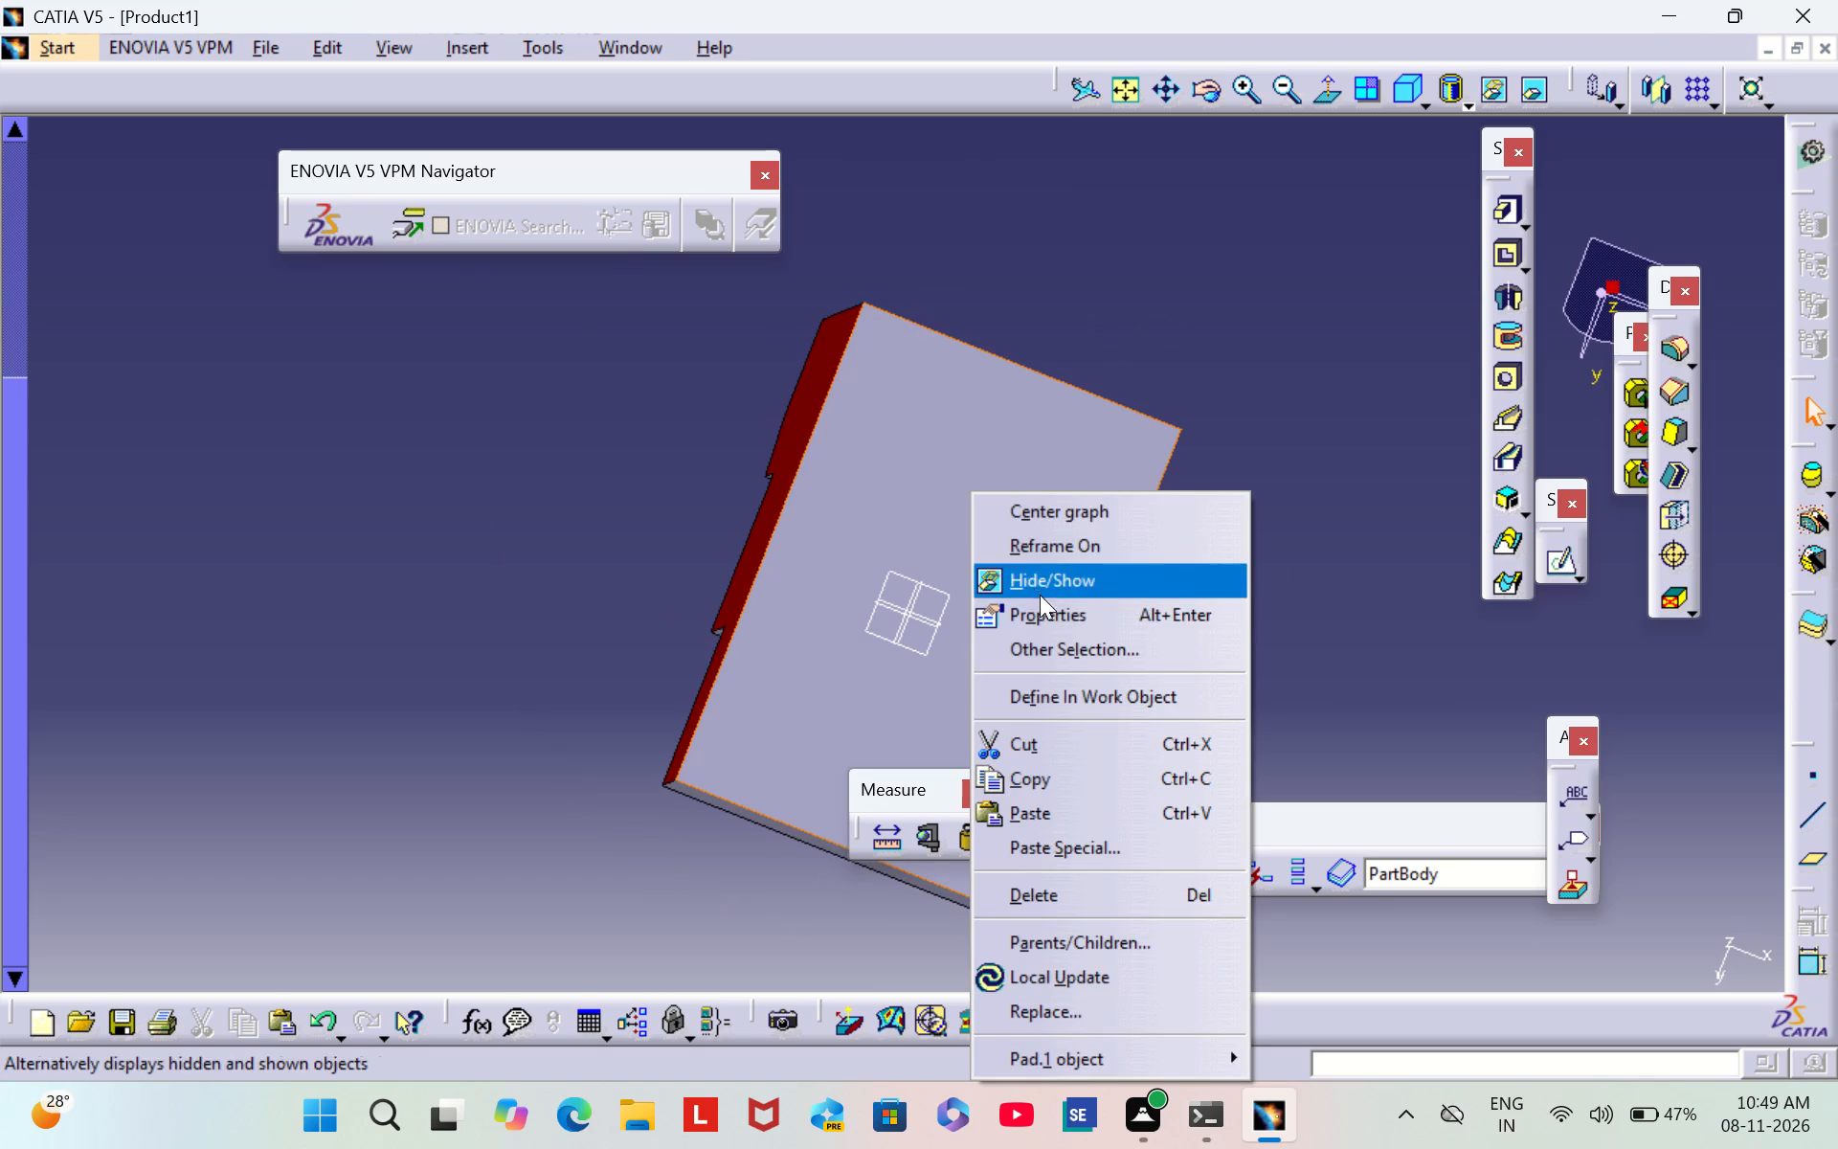
left_click(1049, 609)
left_click(1209, 315)
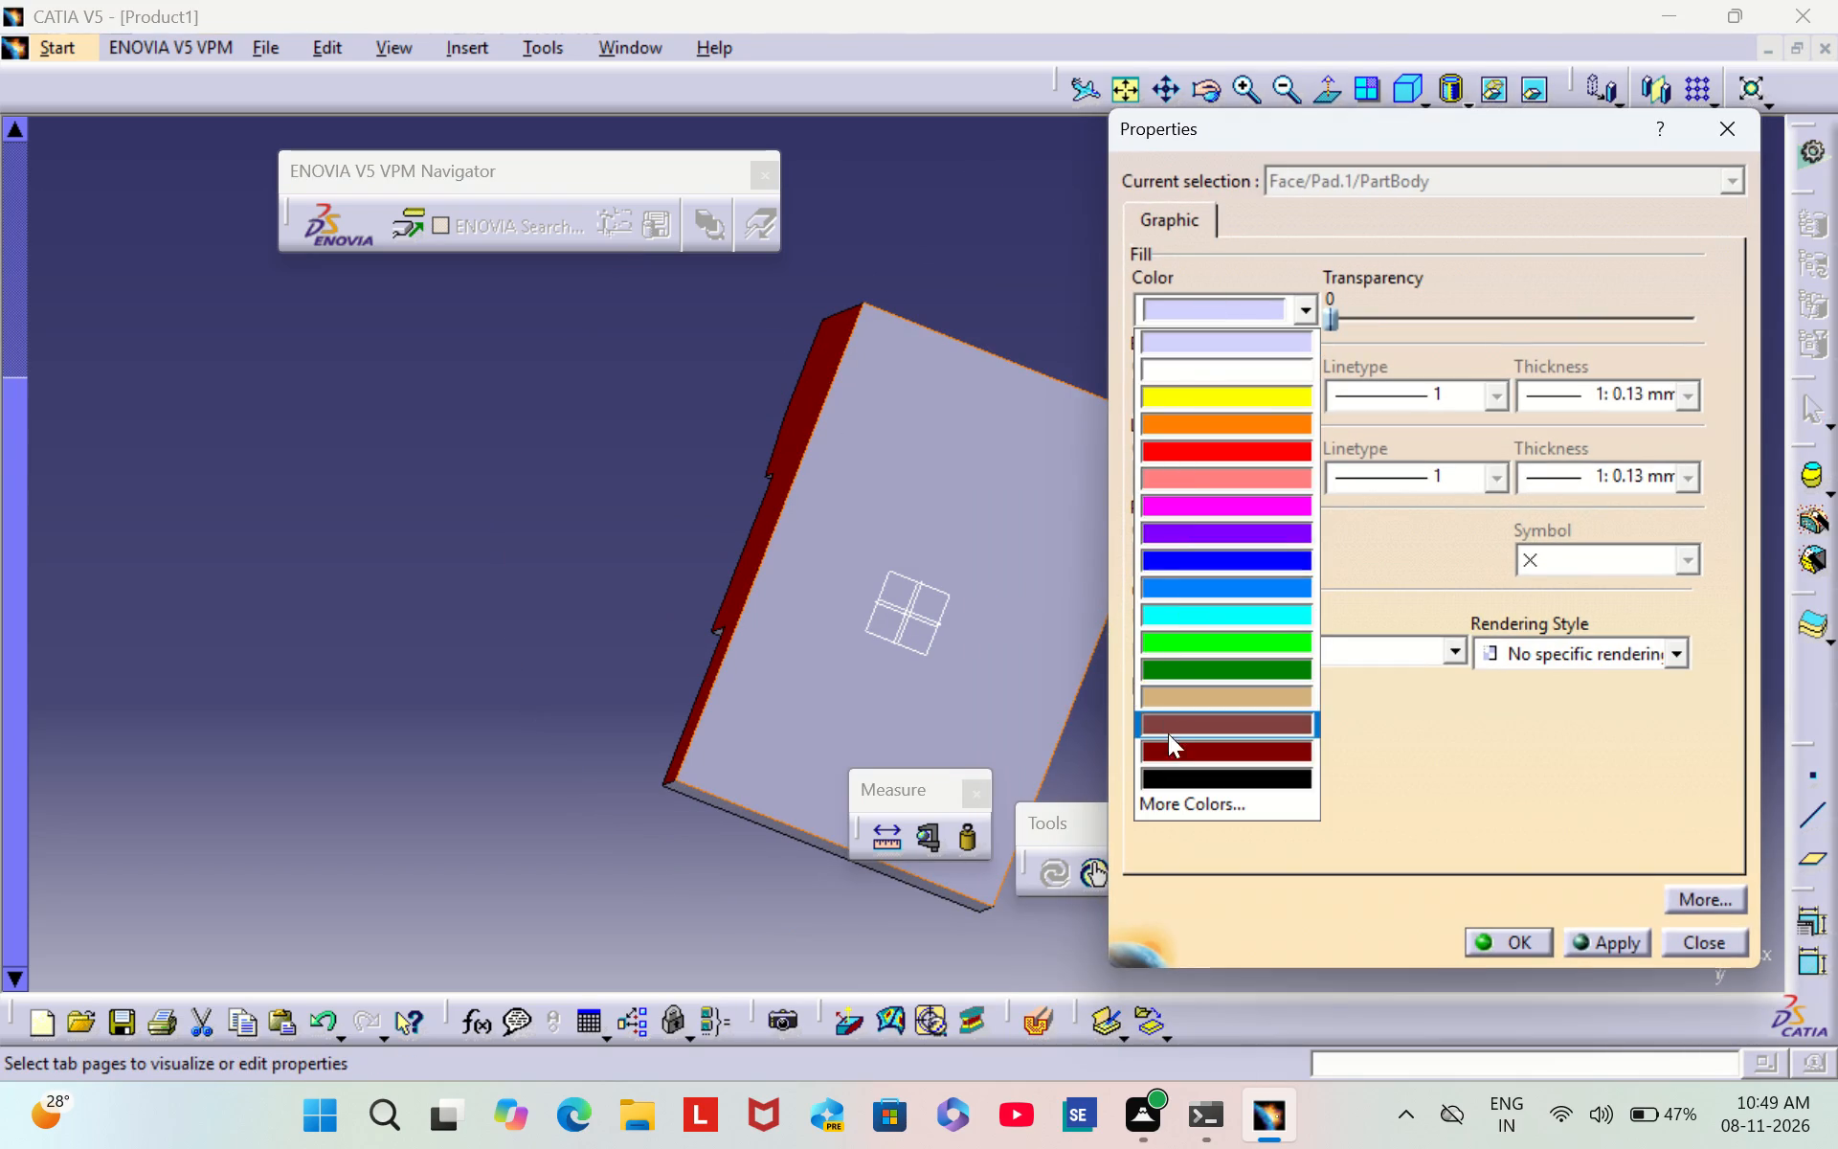
left_click(1174, 751)
left_click(1486, 936)
left_click(1361, 521)
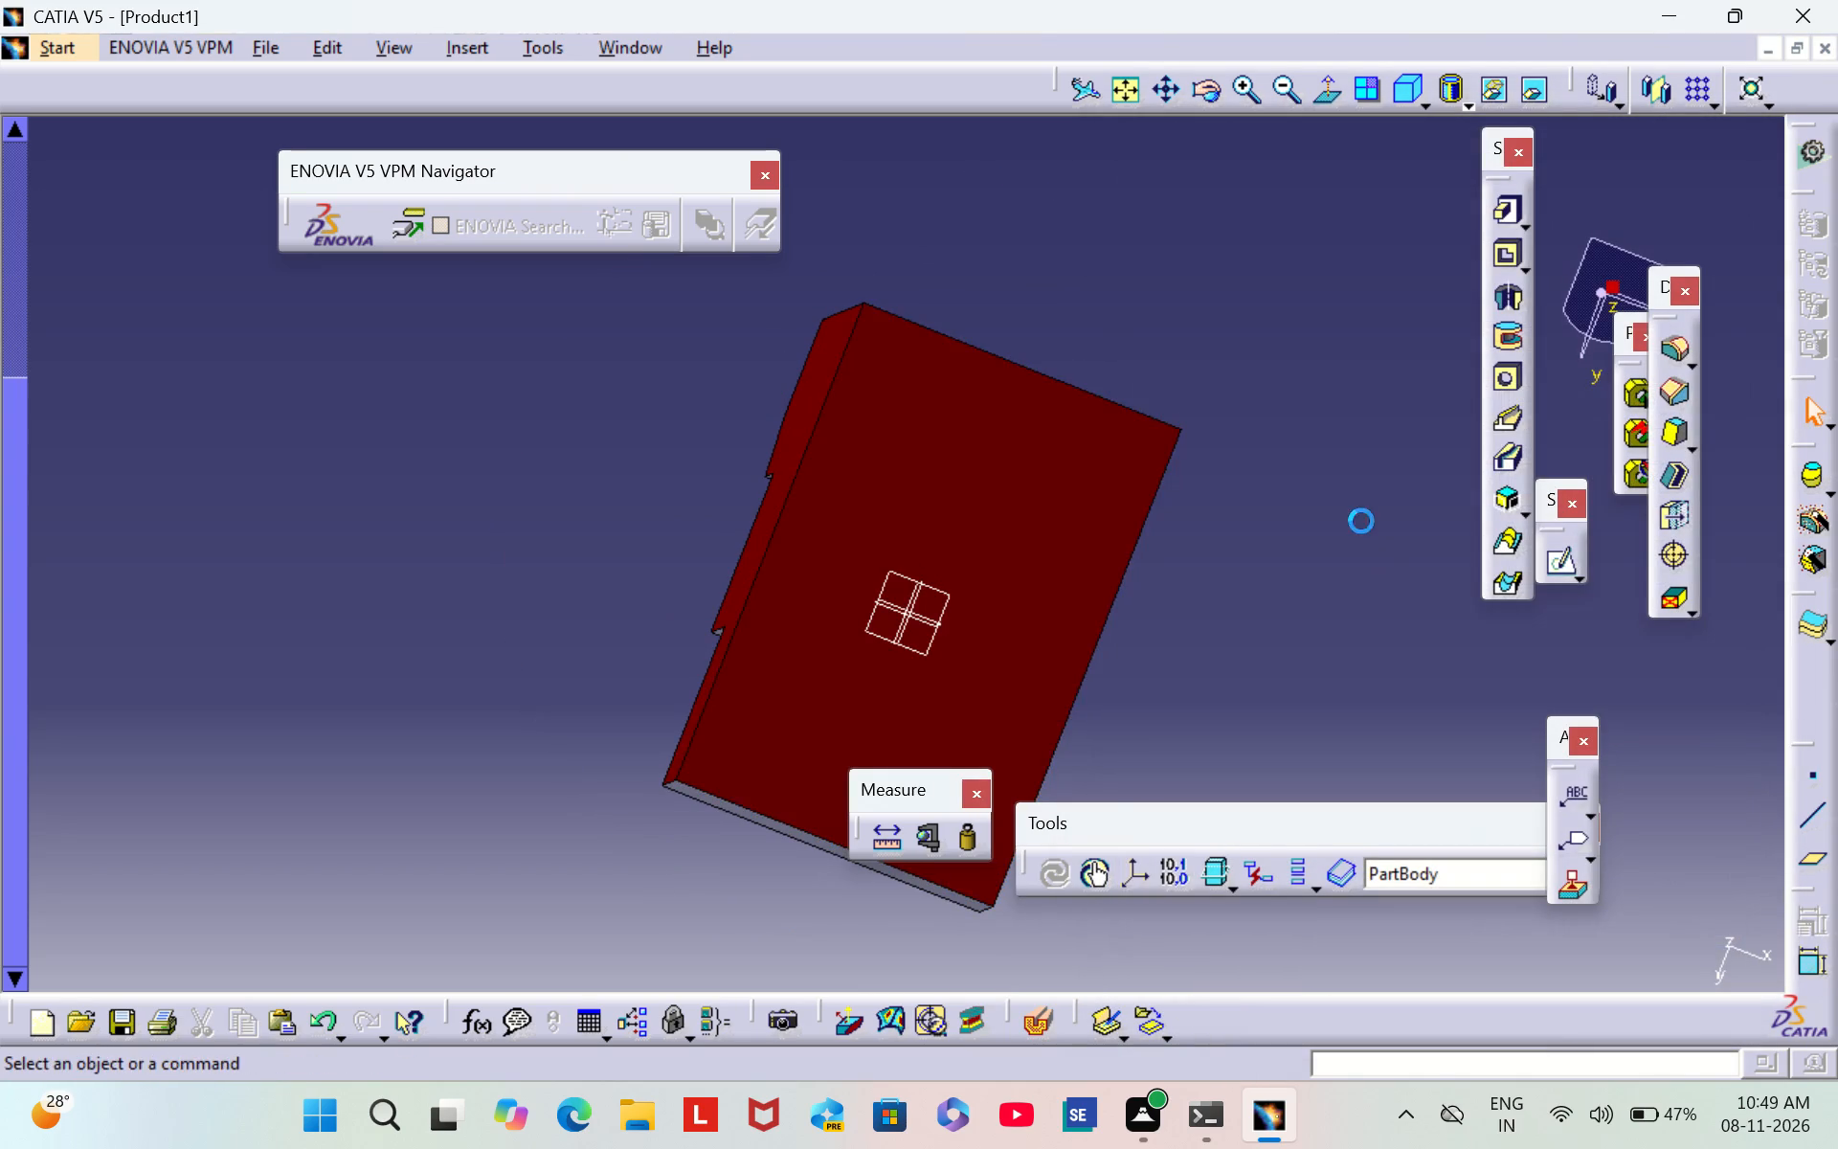
Set the fill colour of the middle step's horizontal face, around its hole, to dark red.
middle_click_drag(1378, 462, 410, 443)
right_click_drag(1363, 452, 410, 443)
middle_click_drag(742, 814, 889, 301)
scroll(742, 814, "down", 1)
right_click_drag(742, 813, 889, 301)
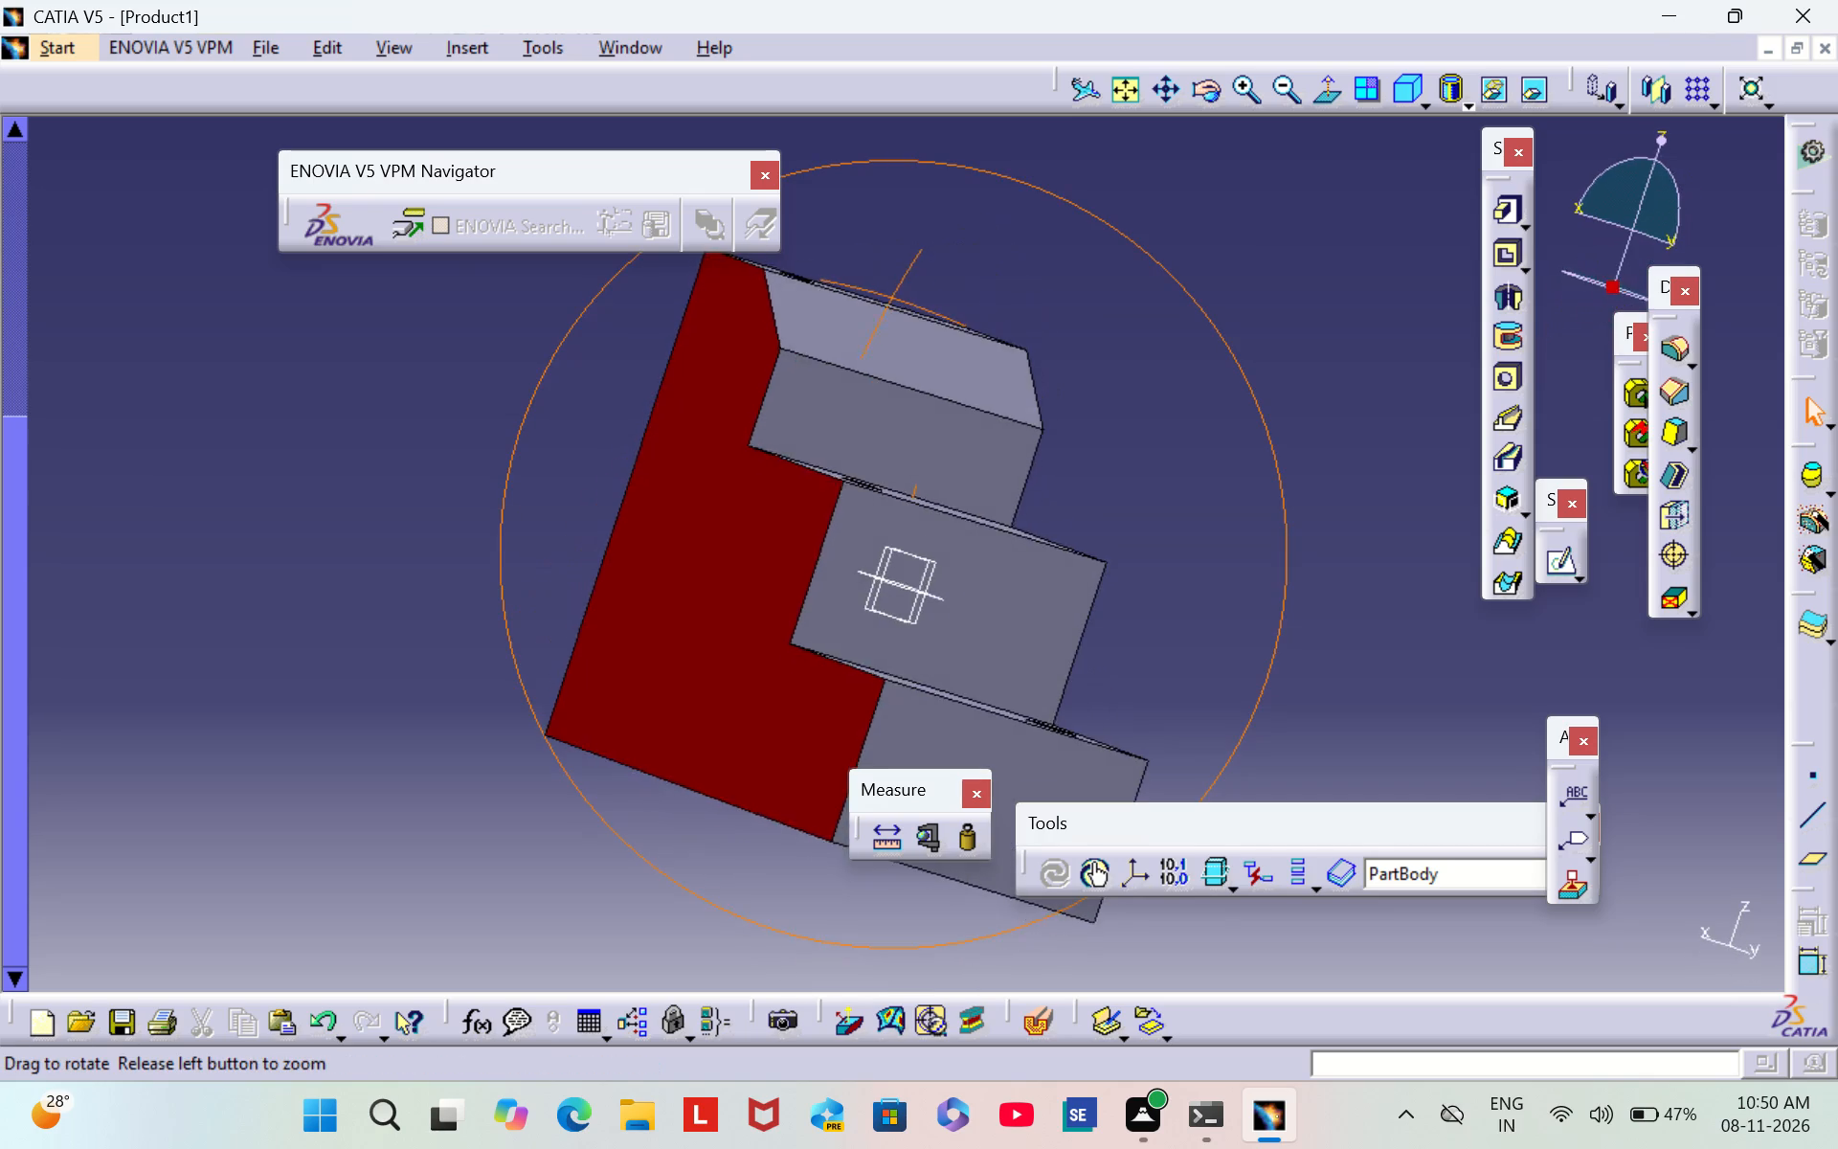
right_click_drag(889, 301, 876, 494)
middle_click_drag(889, 301, 876, 494)
right_click(979, 479)
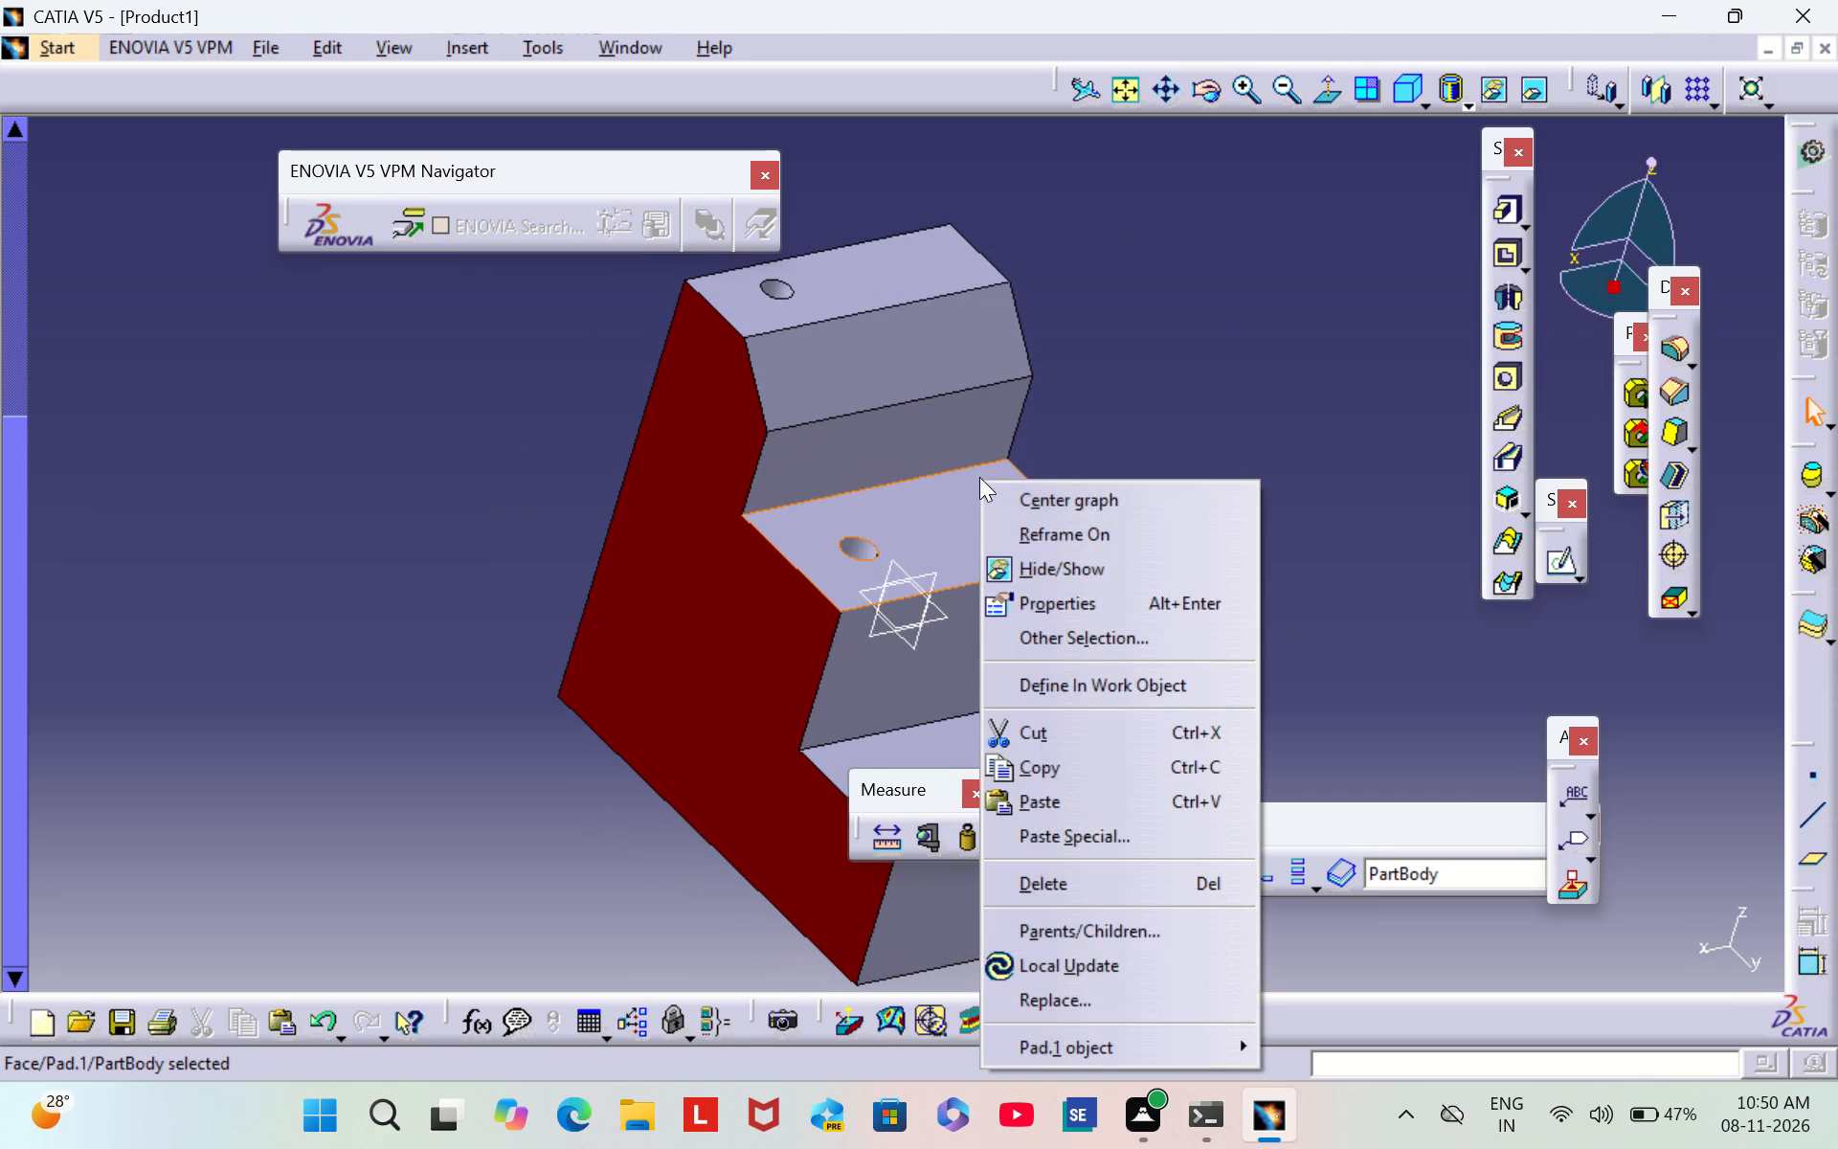
left_click(1039, 592)
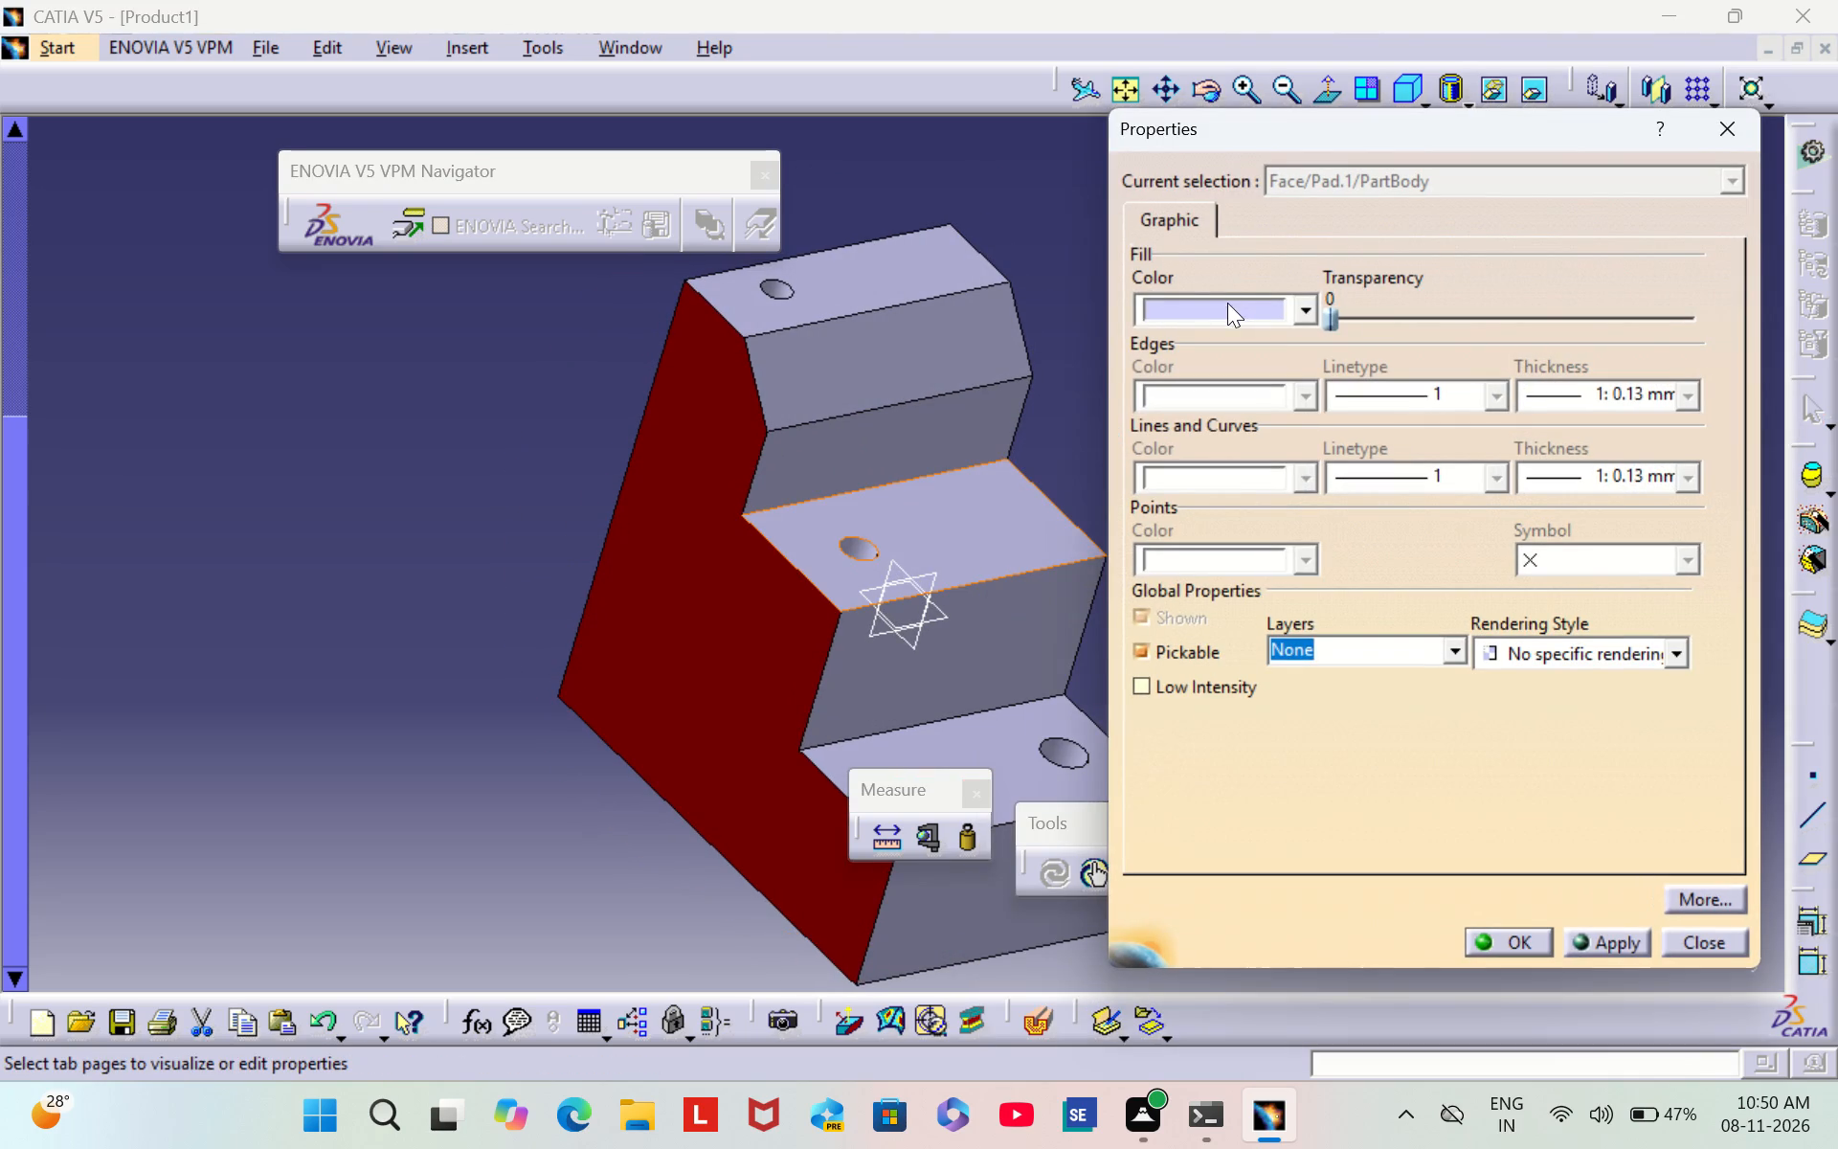
left_click(1227, 303)
left_click(1183, 751)
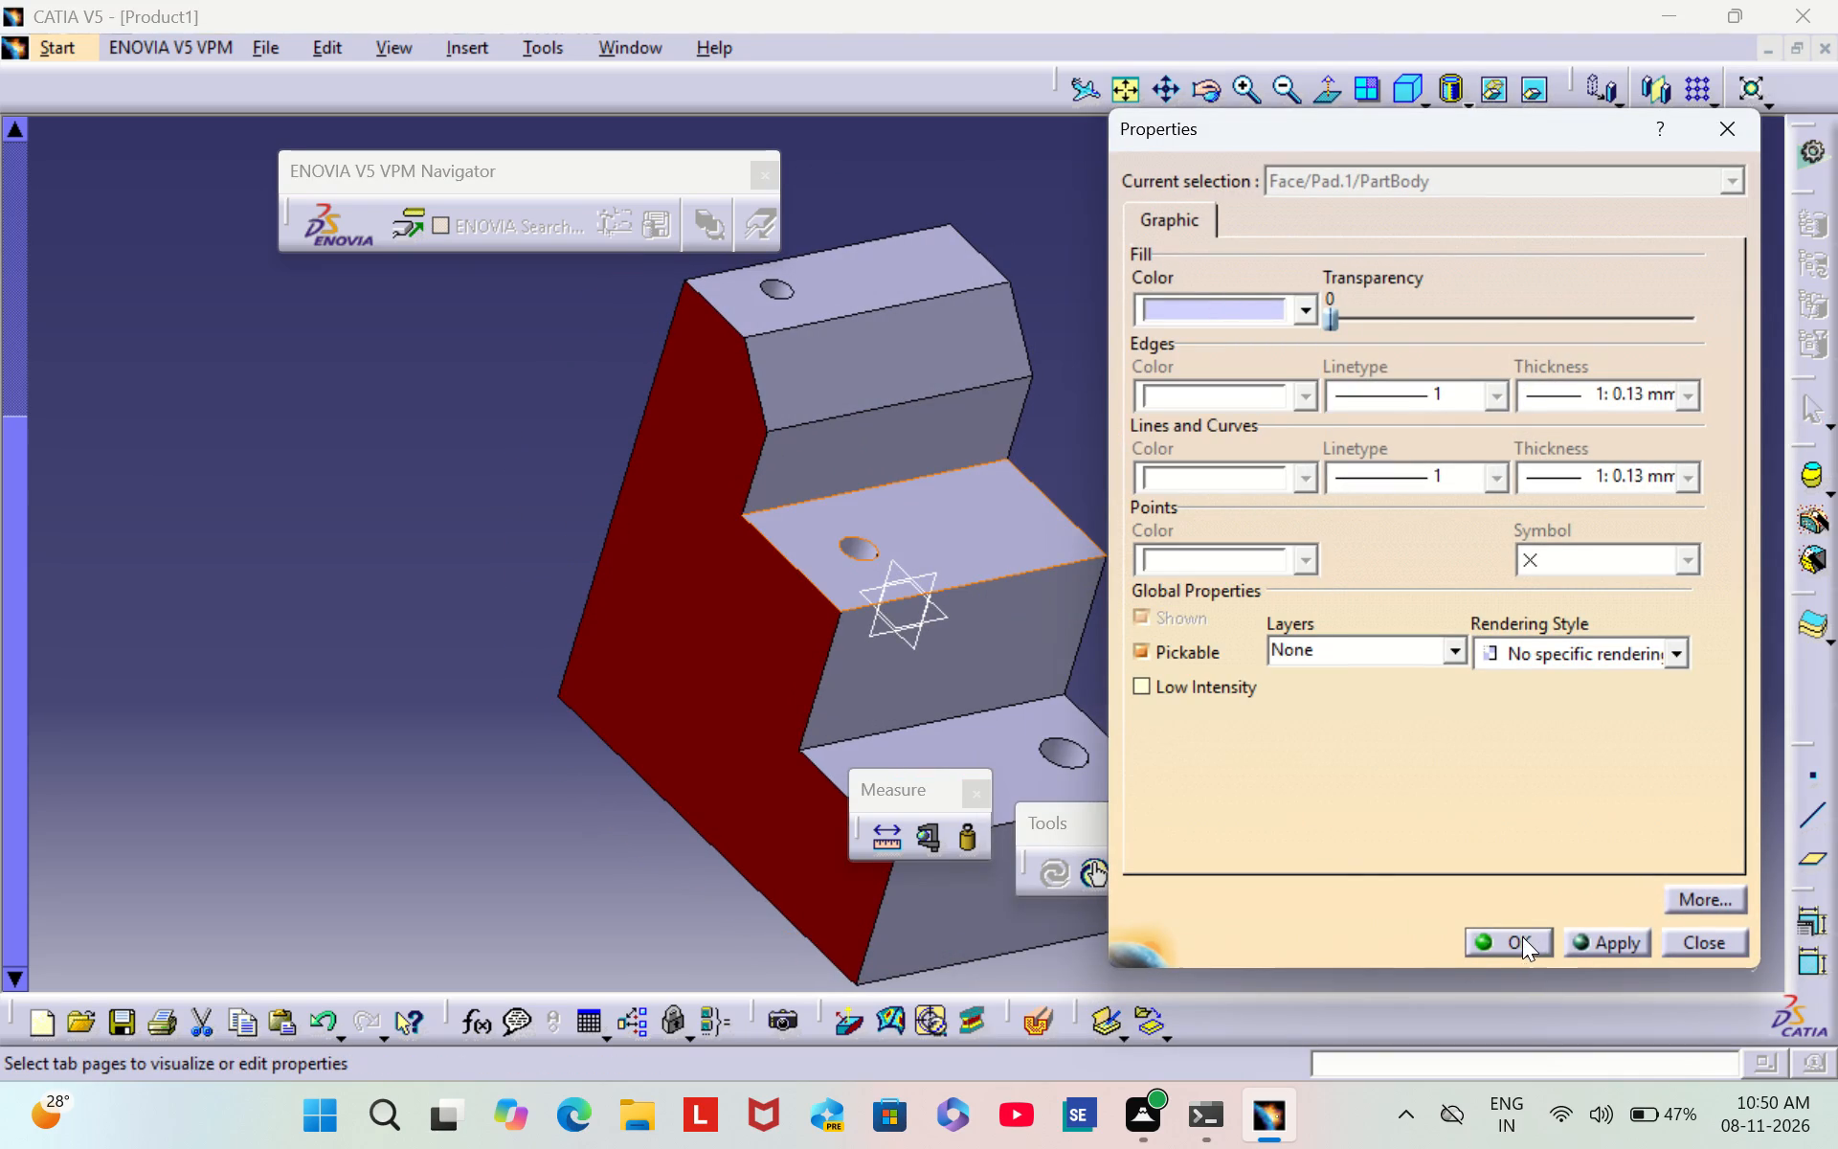
left_click(1522, 936)
left_click(1340, 625)
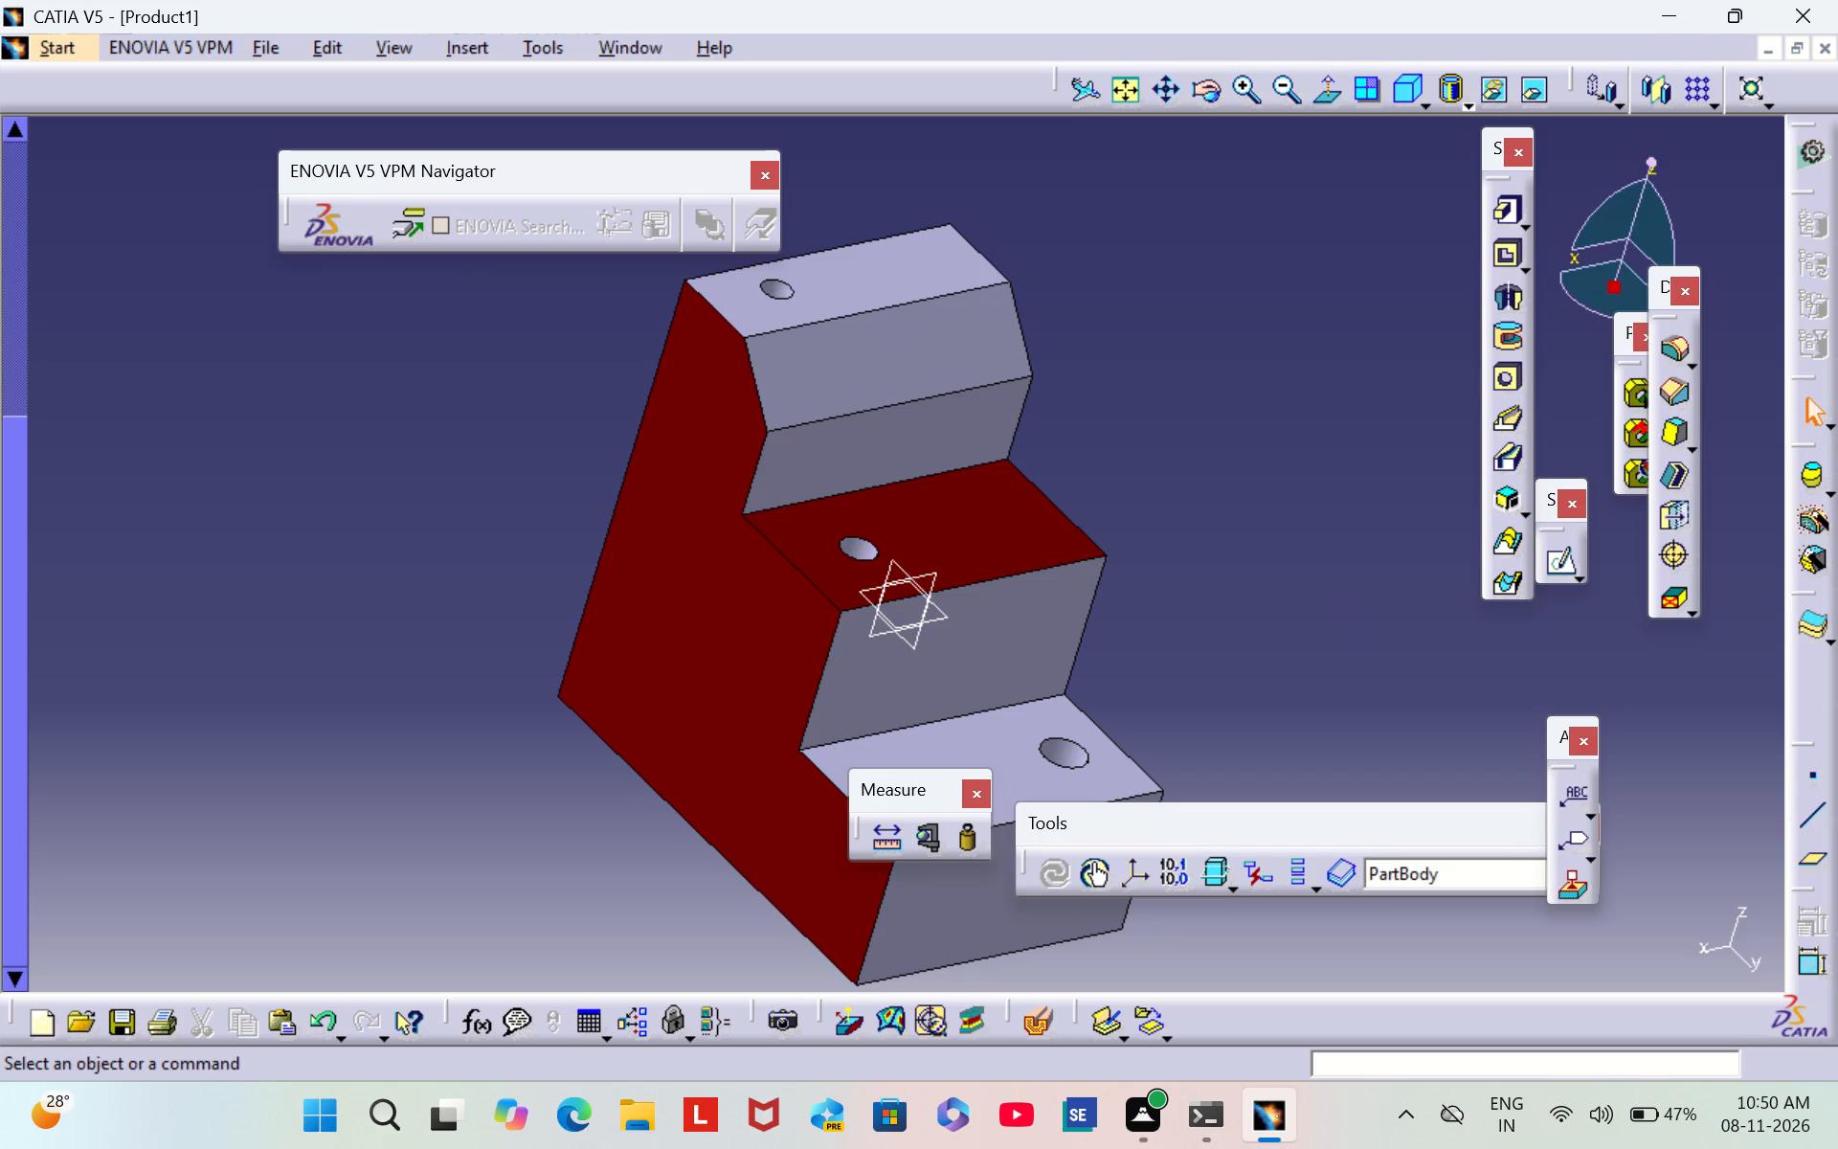
Set the fill colour of the vertical riser between the middle and lowest steps to dark red.
scroll(1358, 625, "down", 1)
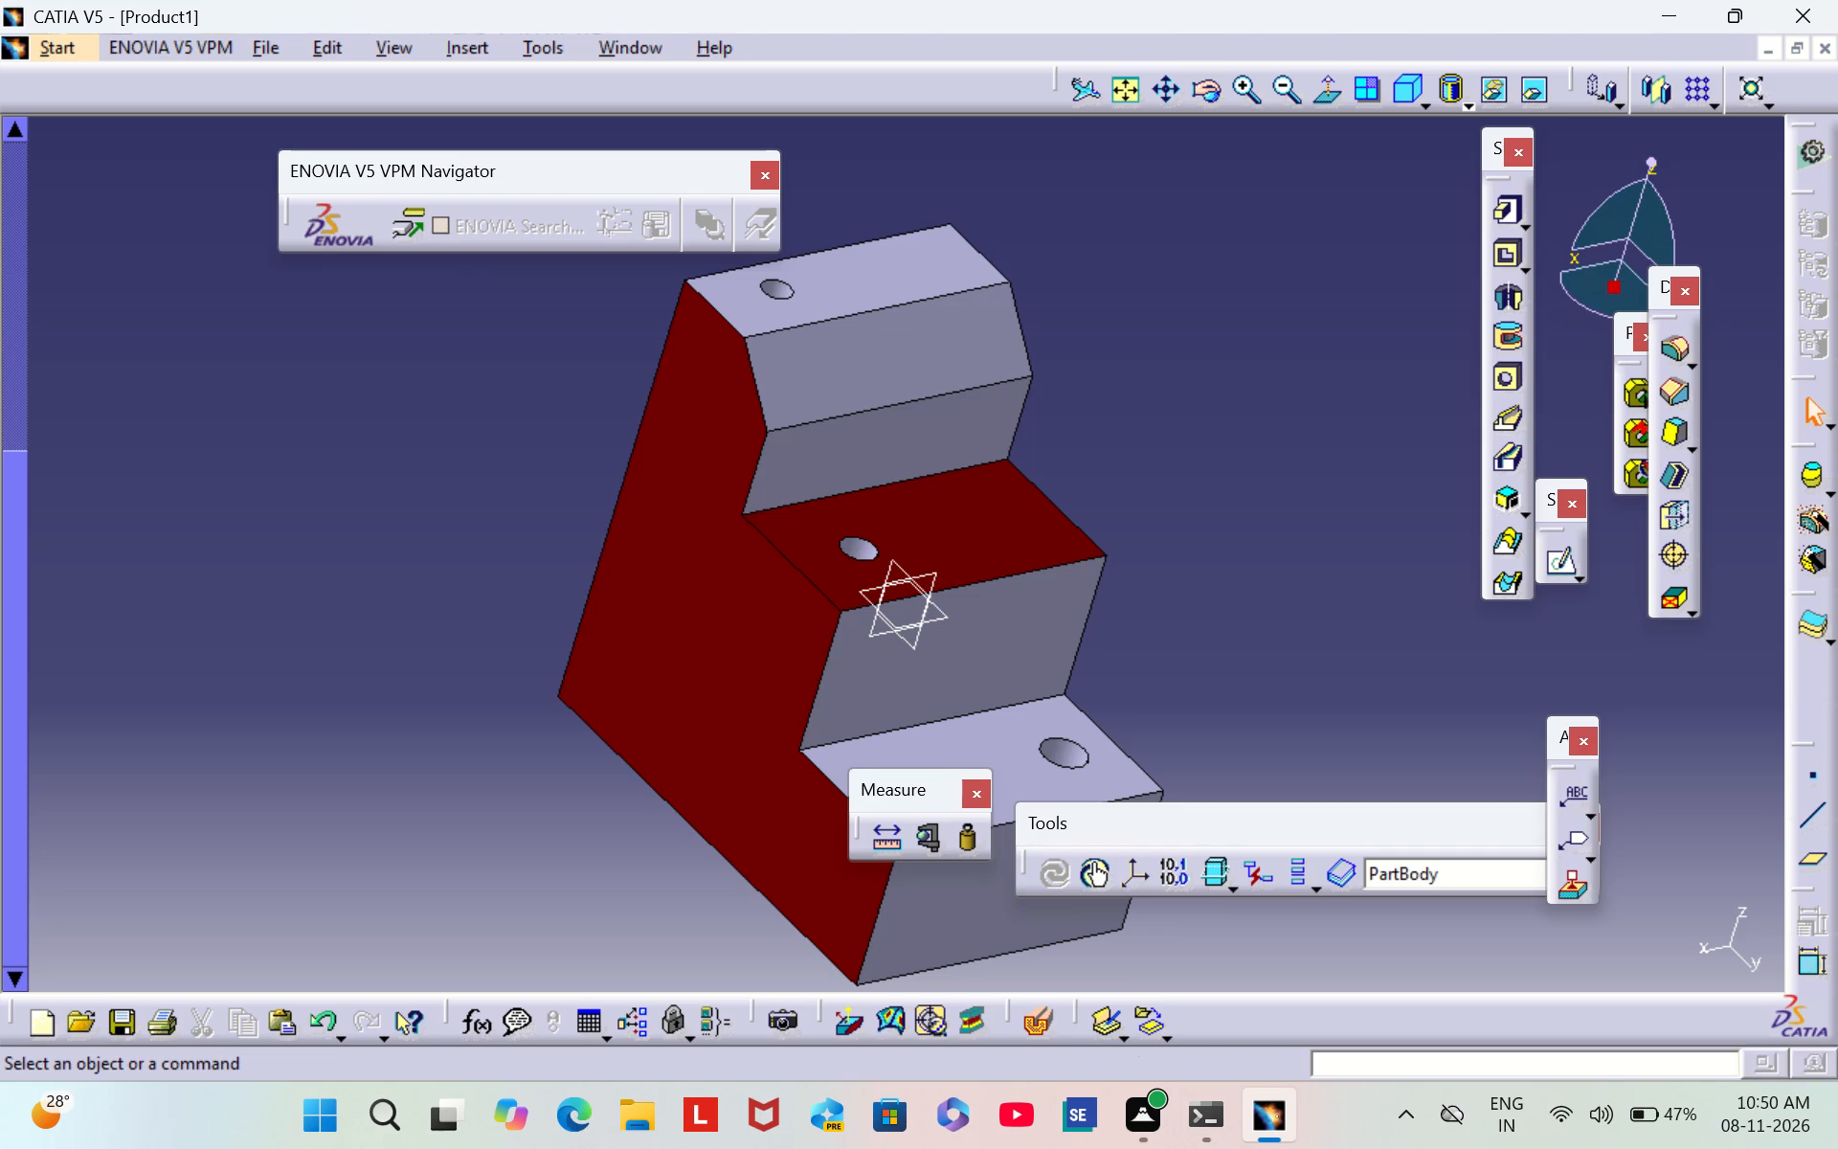
right_click(1015, 660)
left_click(1180, 191)
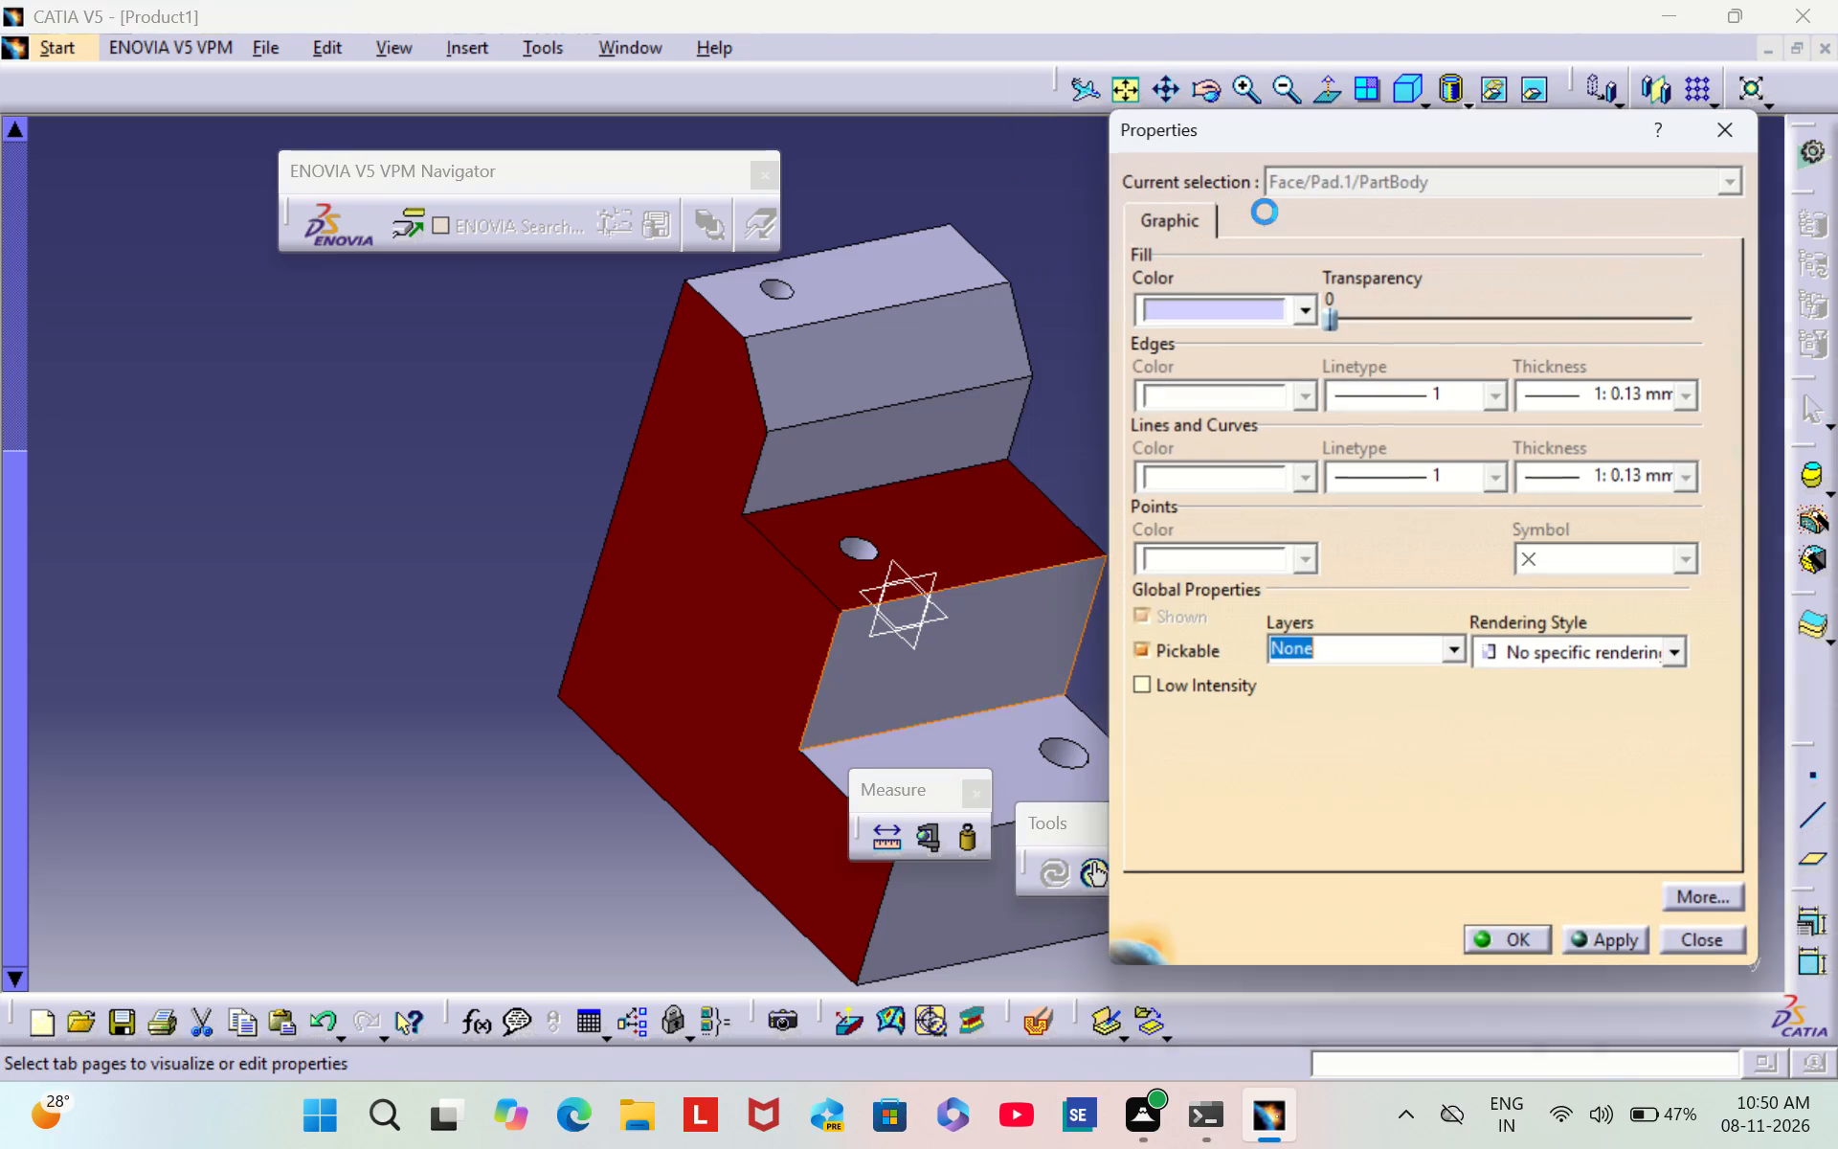
left_click(1279, 311)
left_click(1257, 743)
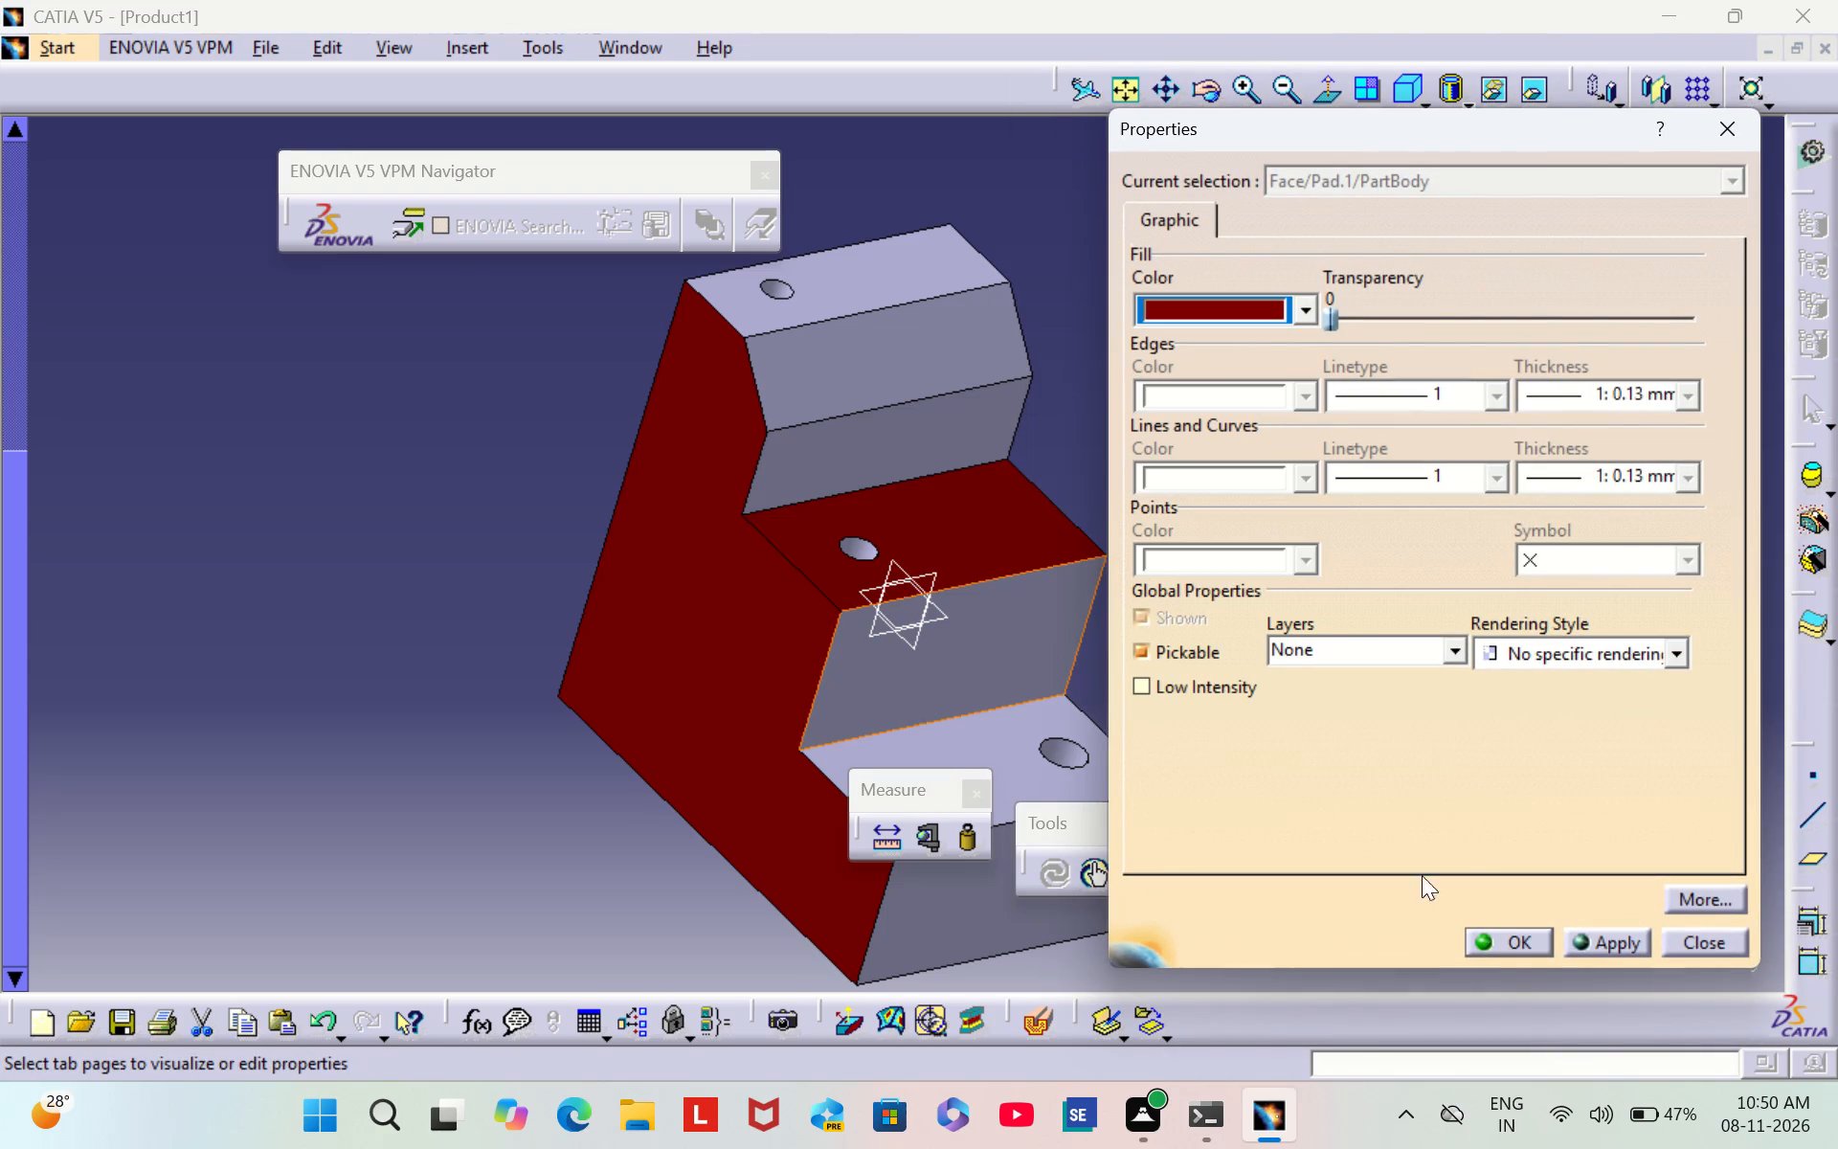
left_click(1516, 949)
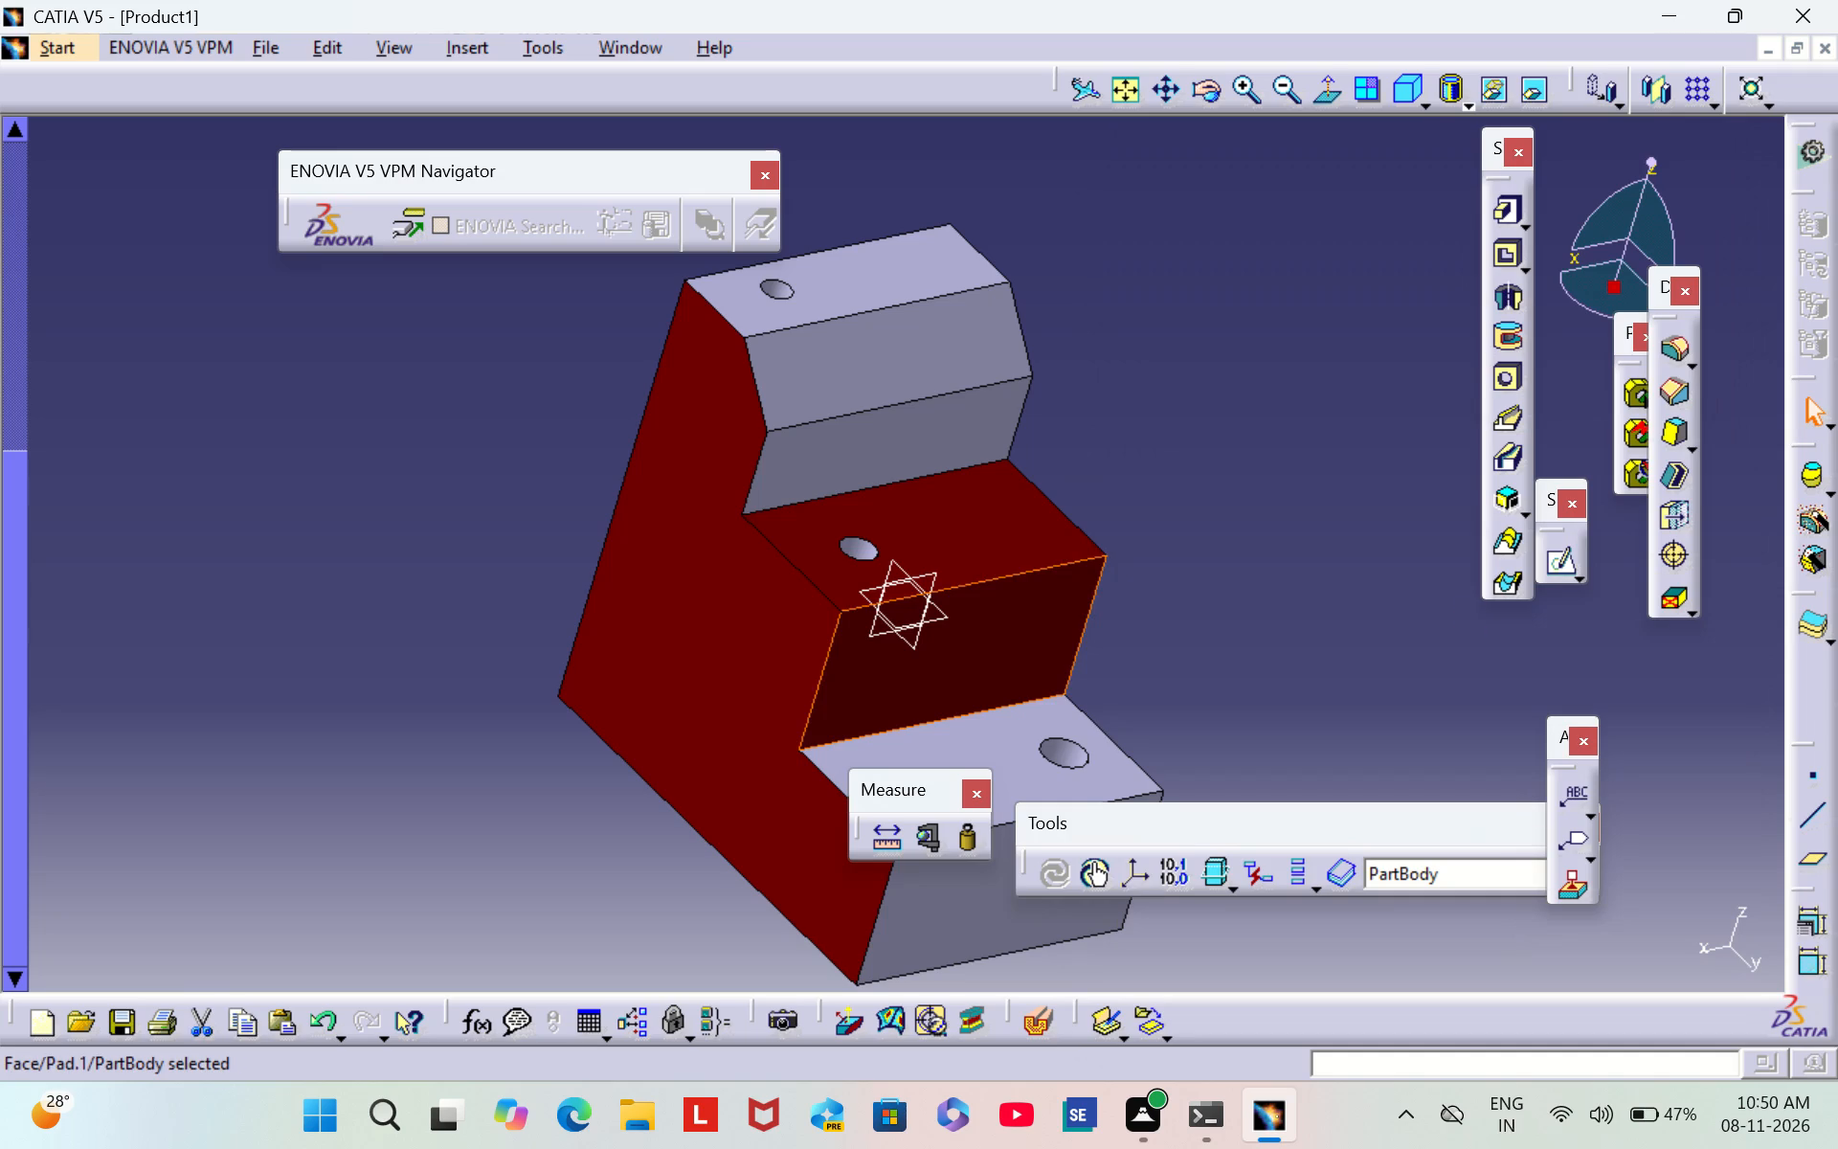
left_click(1471, 618)
Set the fill colour of the vertical riser between the middle step and the chamfer to dark red.
right_click(912, 428)
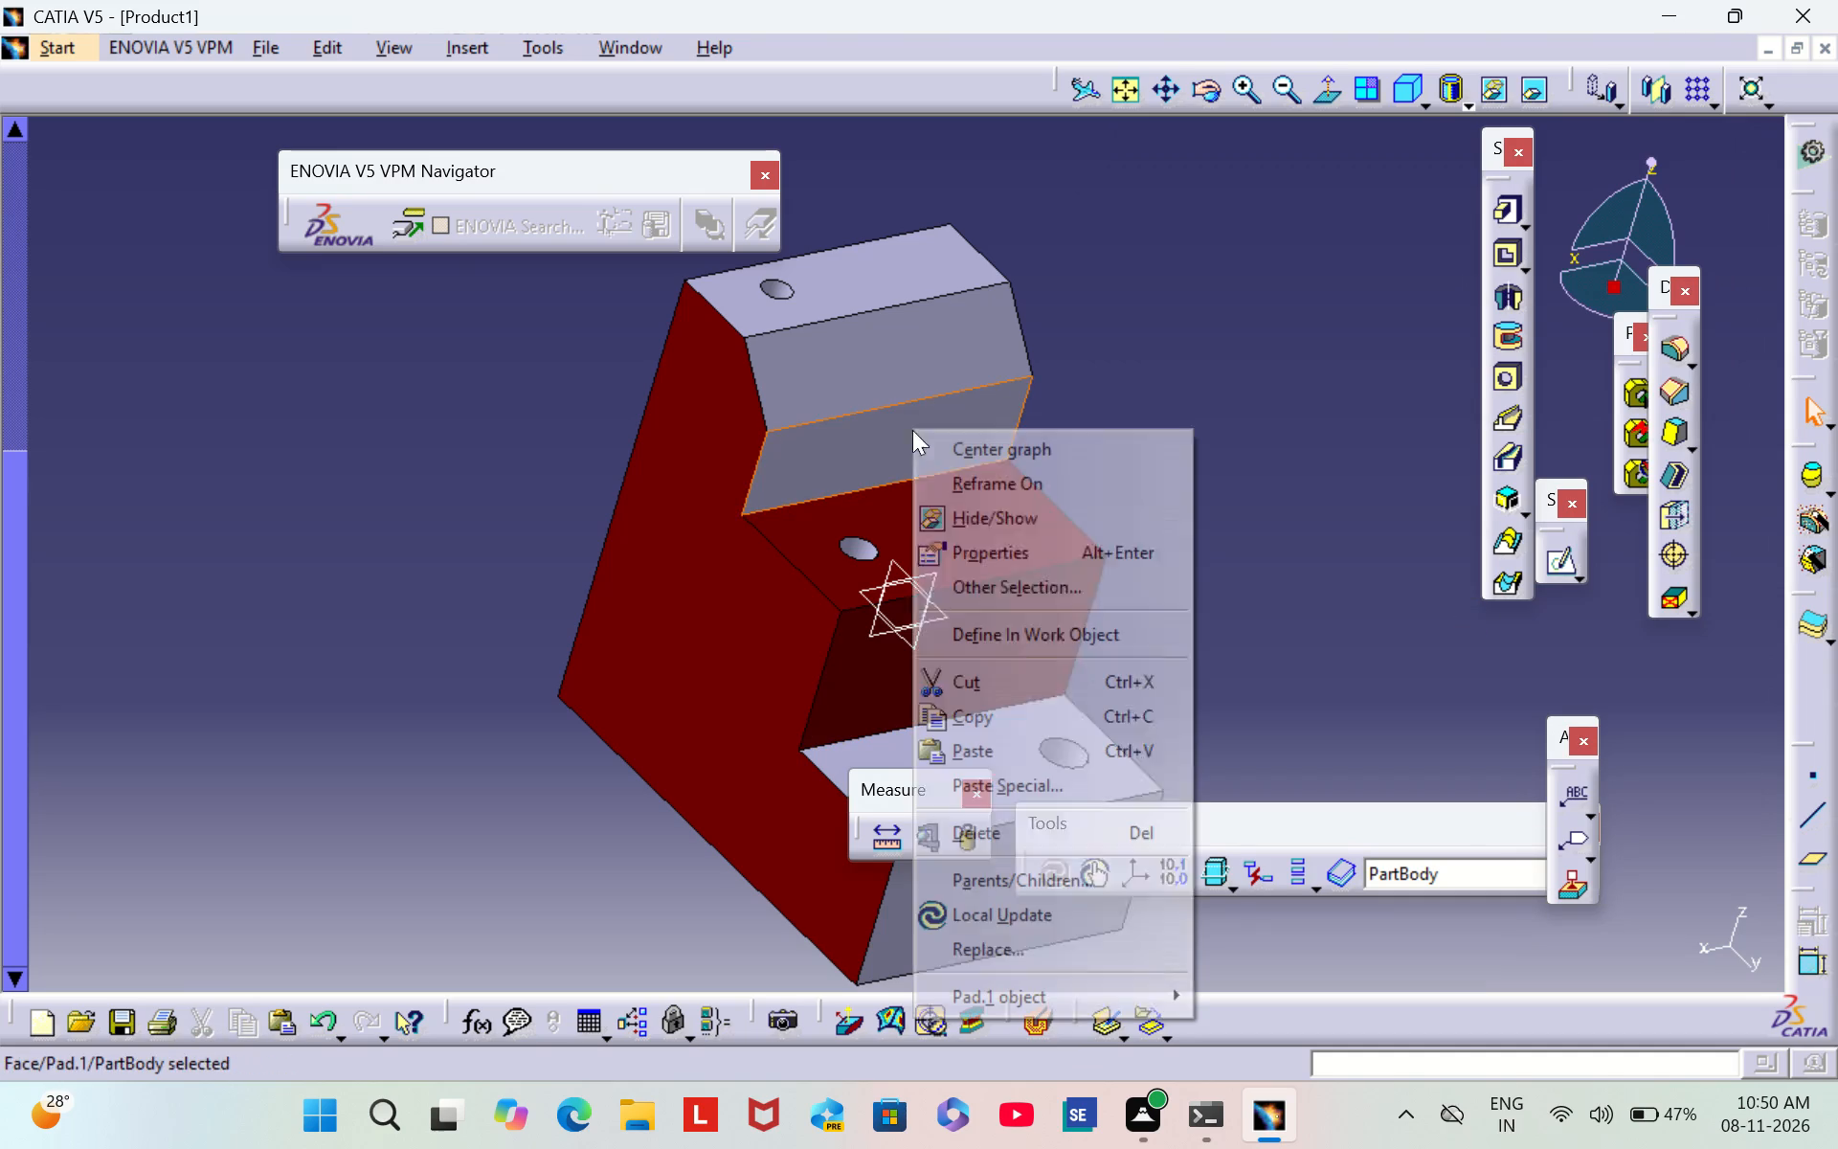
left_click(1139, 552)
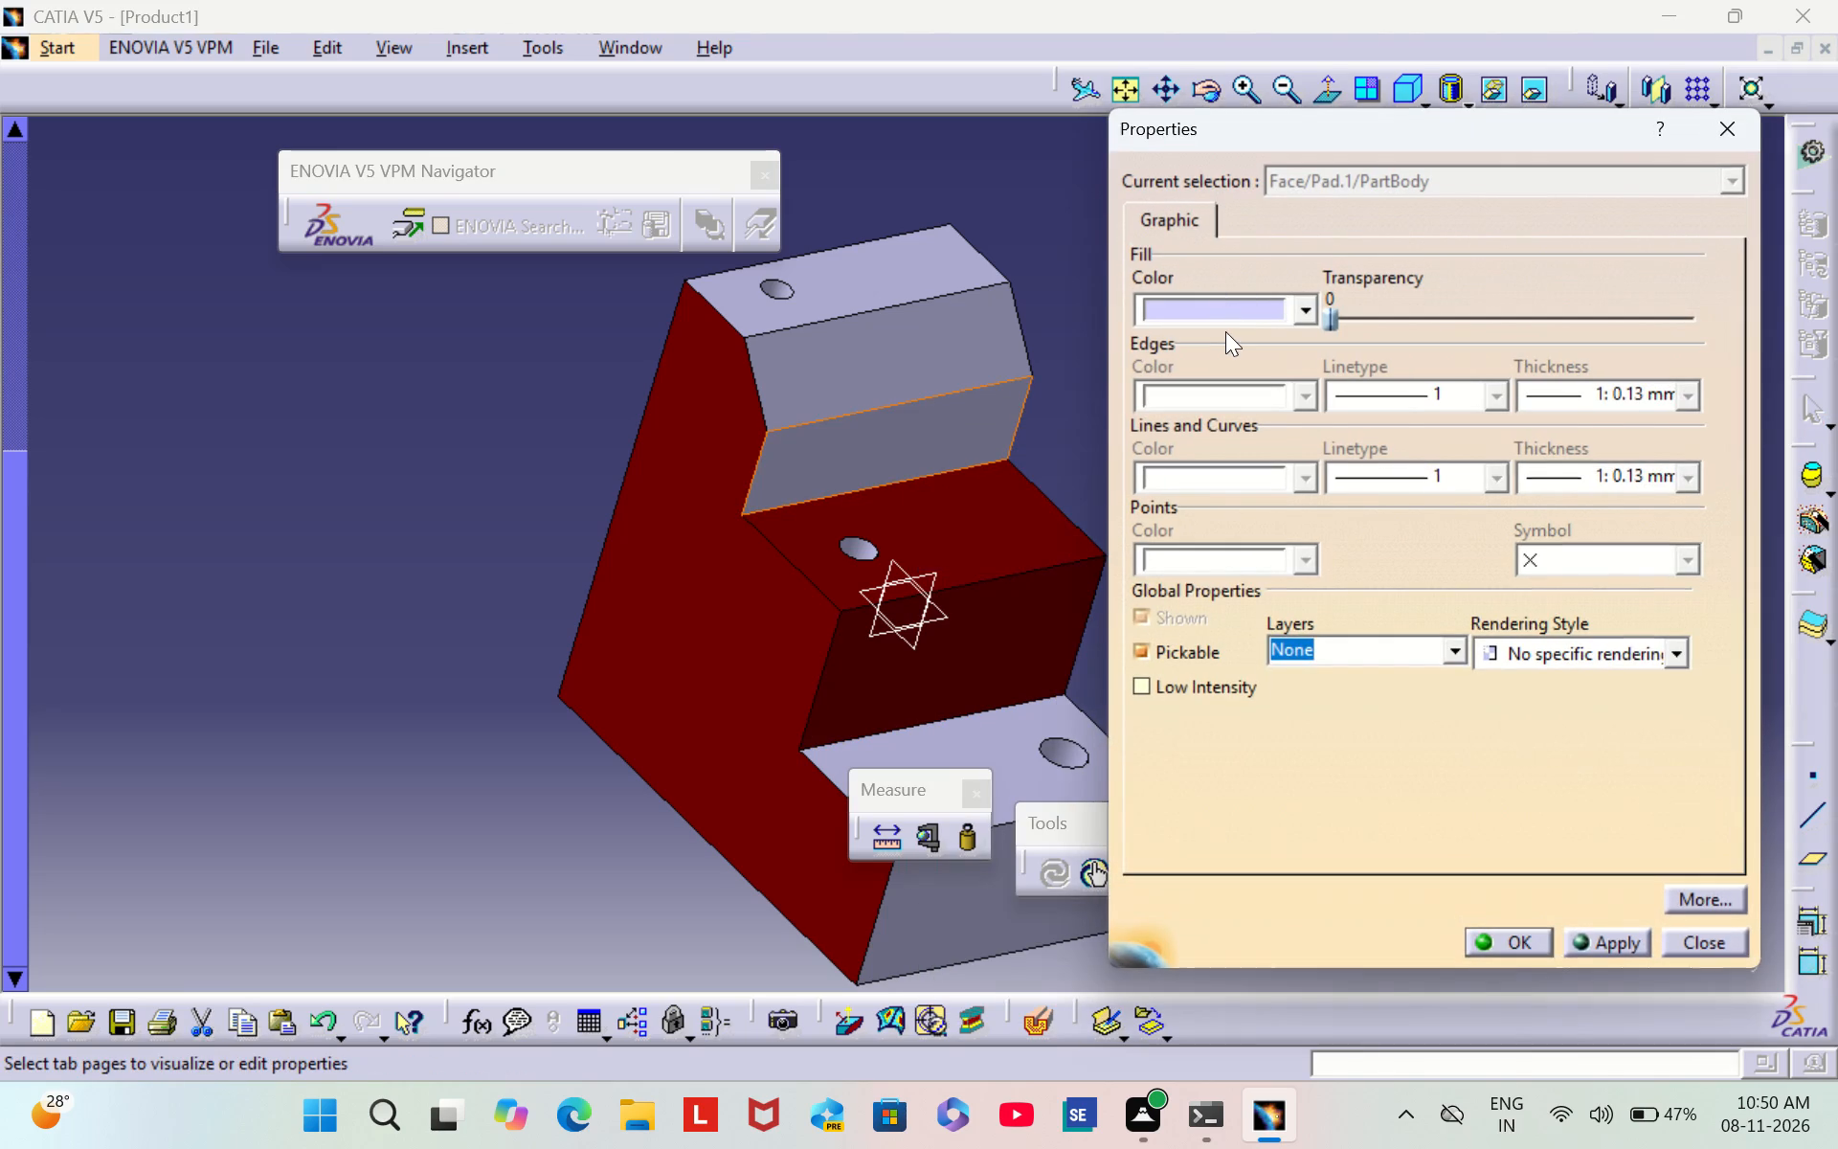
left_click(1241, 318)
left_click(1264, 751)
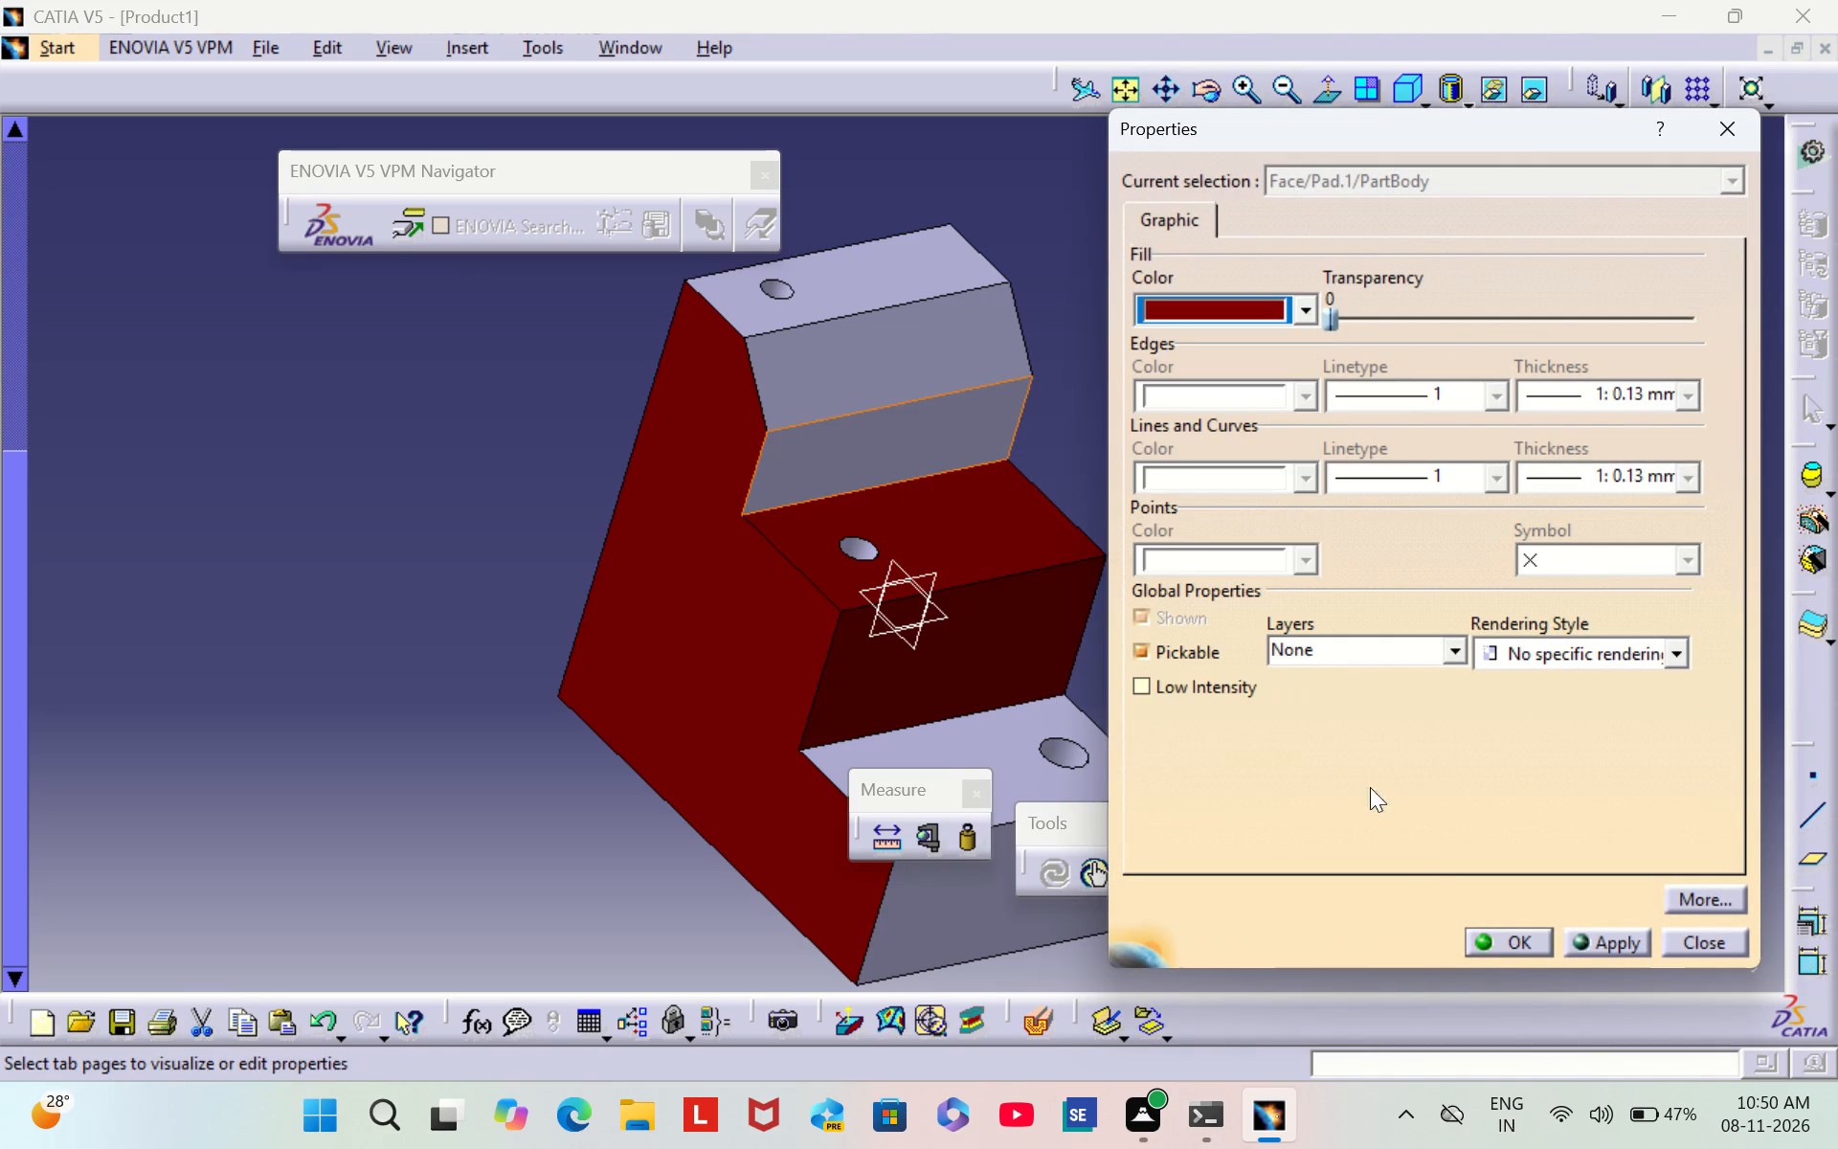
left_click(1491, 932)
left_click(1239, 377)
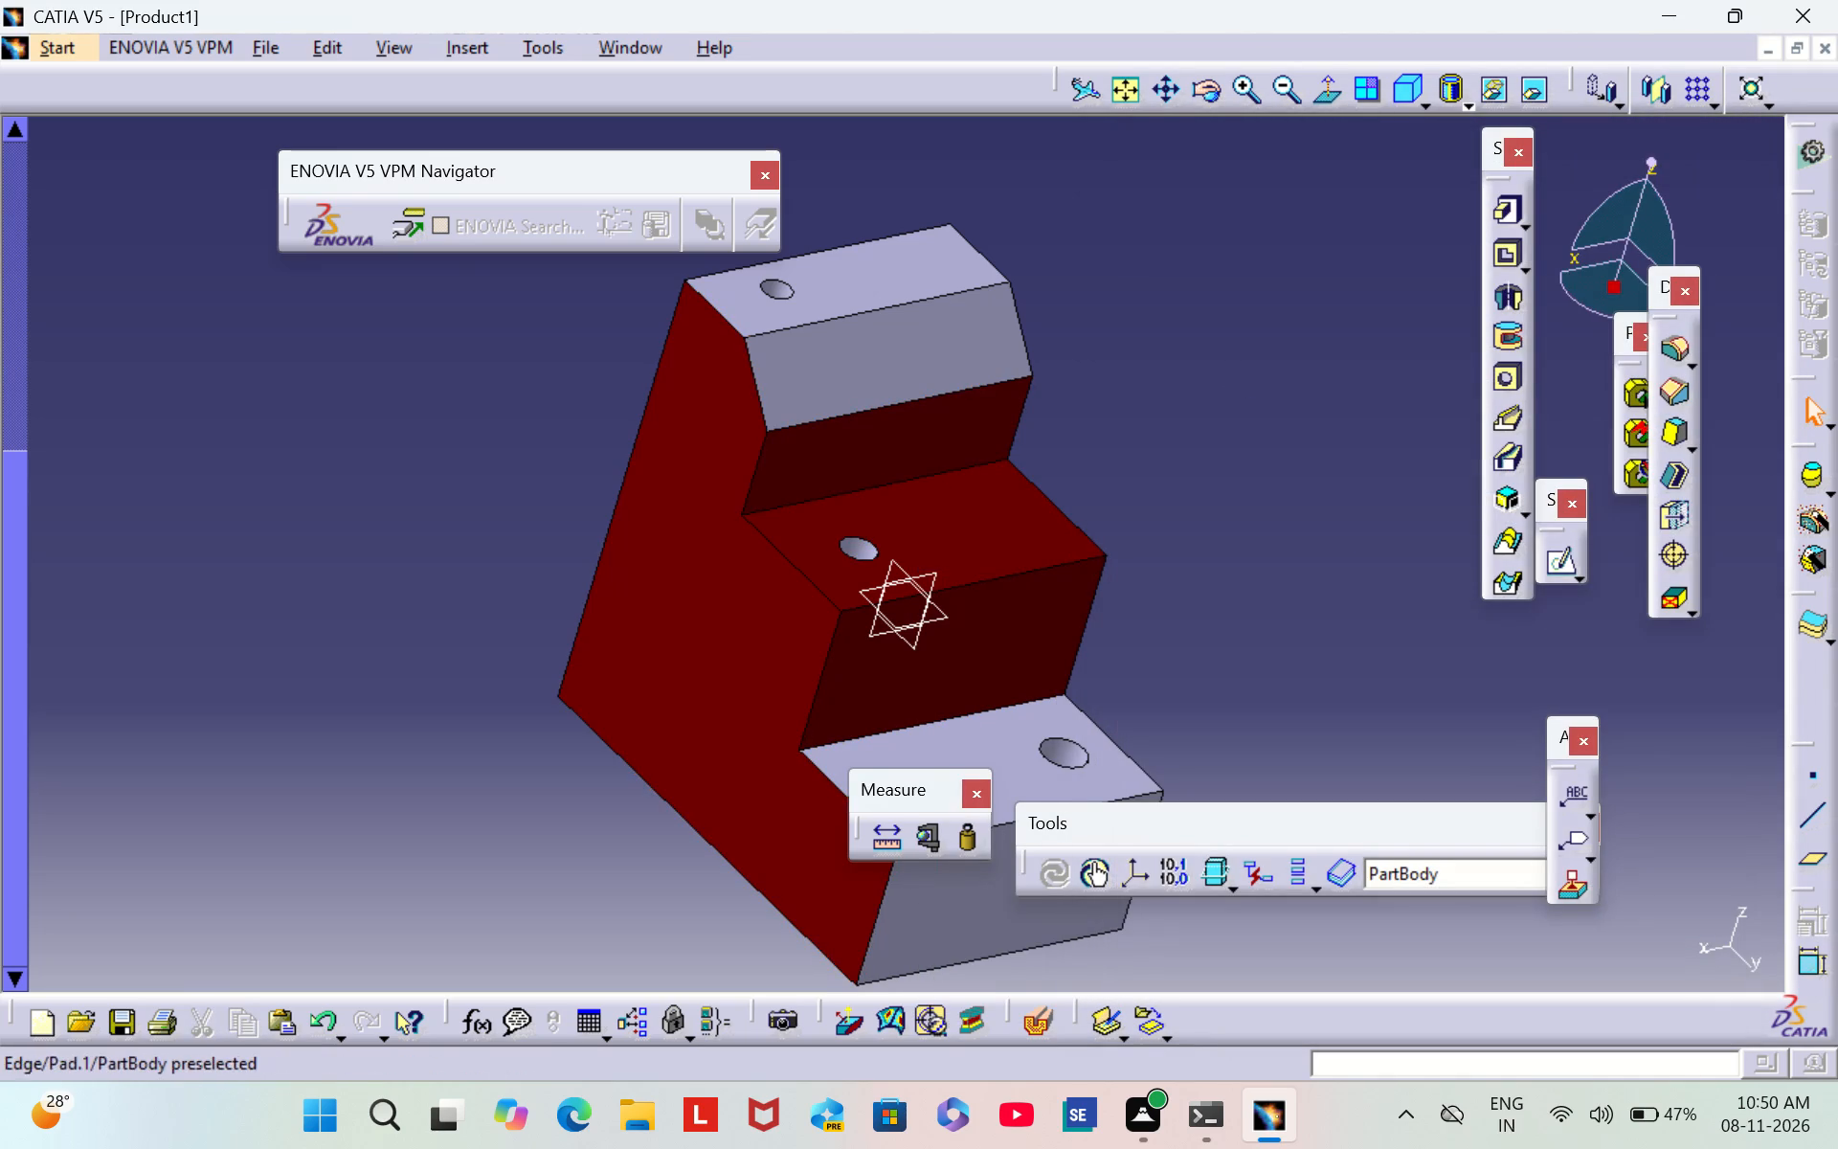
Set the fill colour of the top step's chamfer face to dark red.
right_click(855, 384)
left_click(1028, 508)
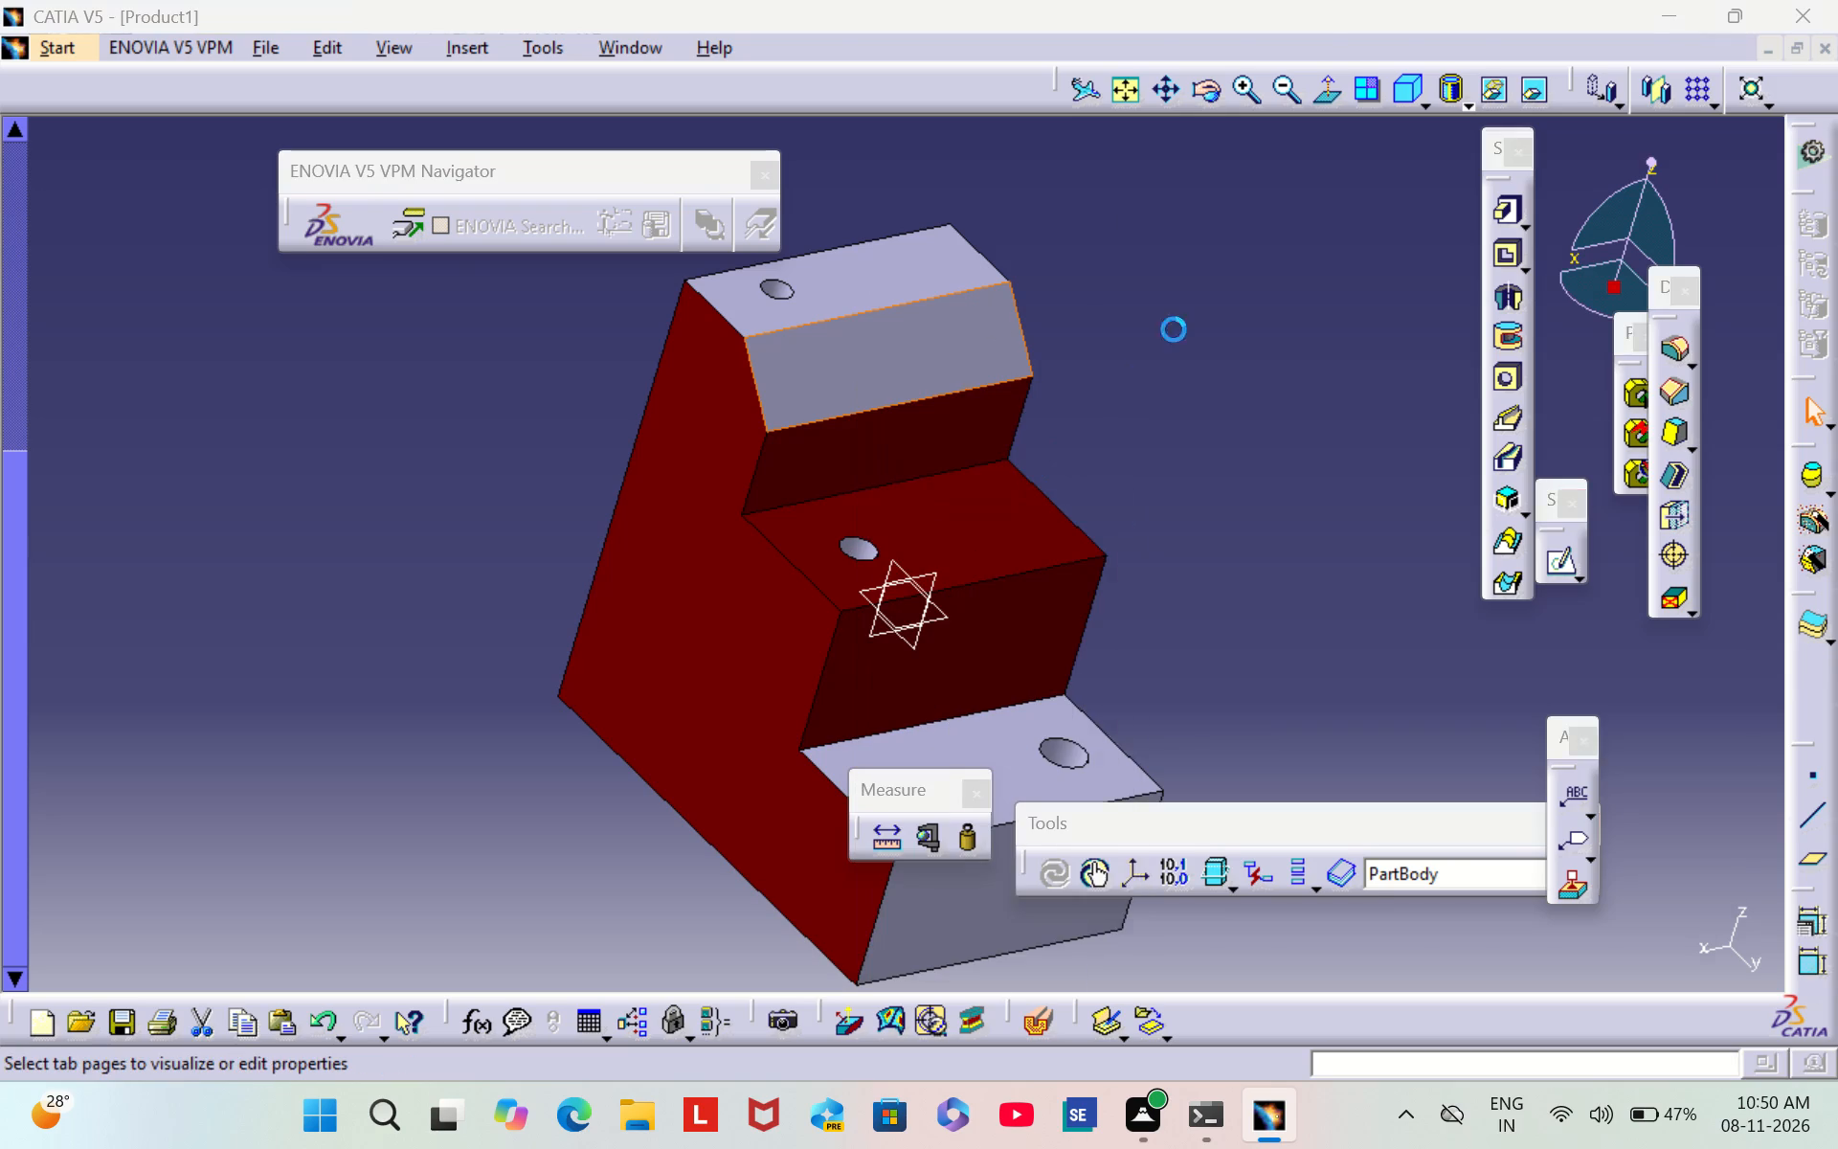
left_click(1199, 306)
left_click(1261, 744)
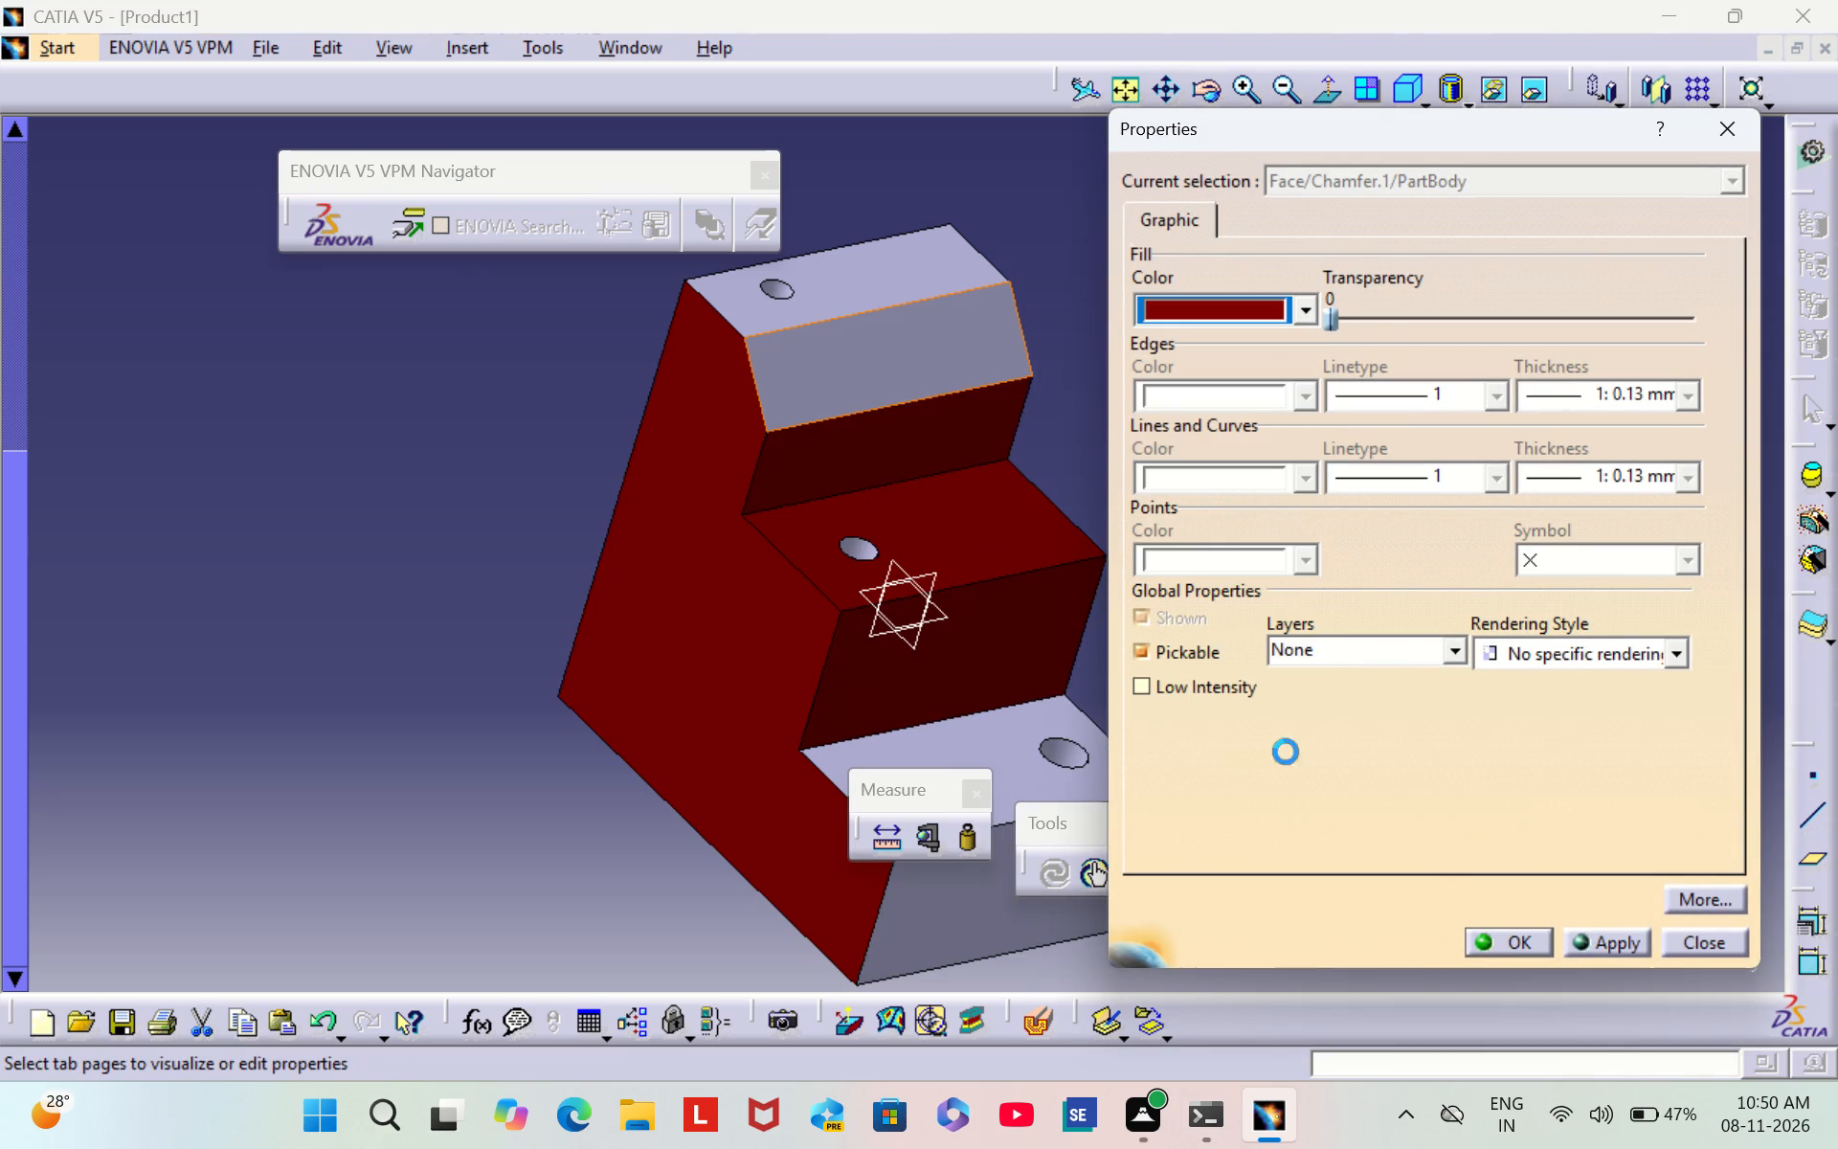
left_click(1500, 941)
left_click(1315, 550)
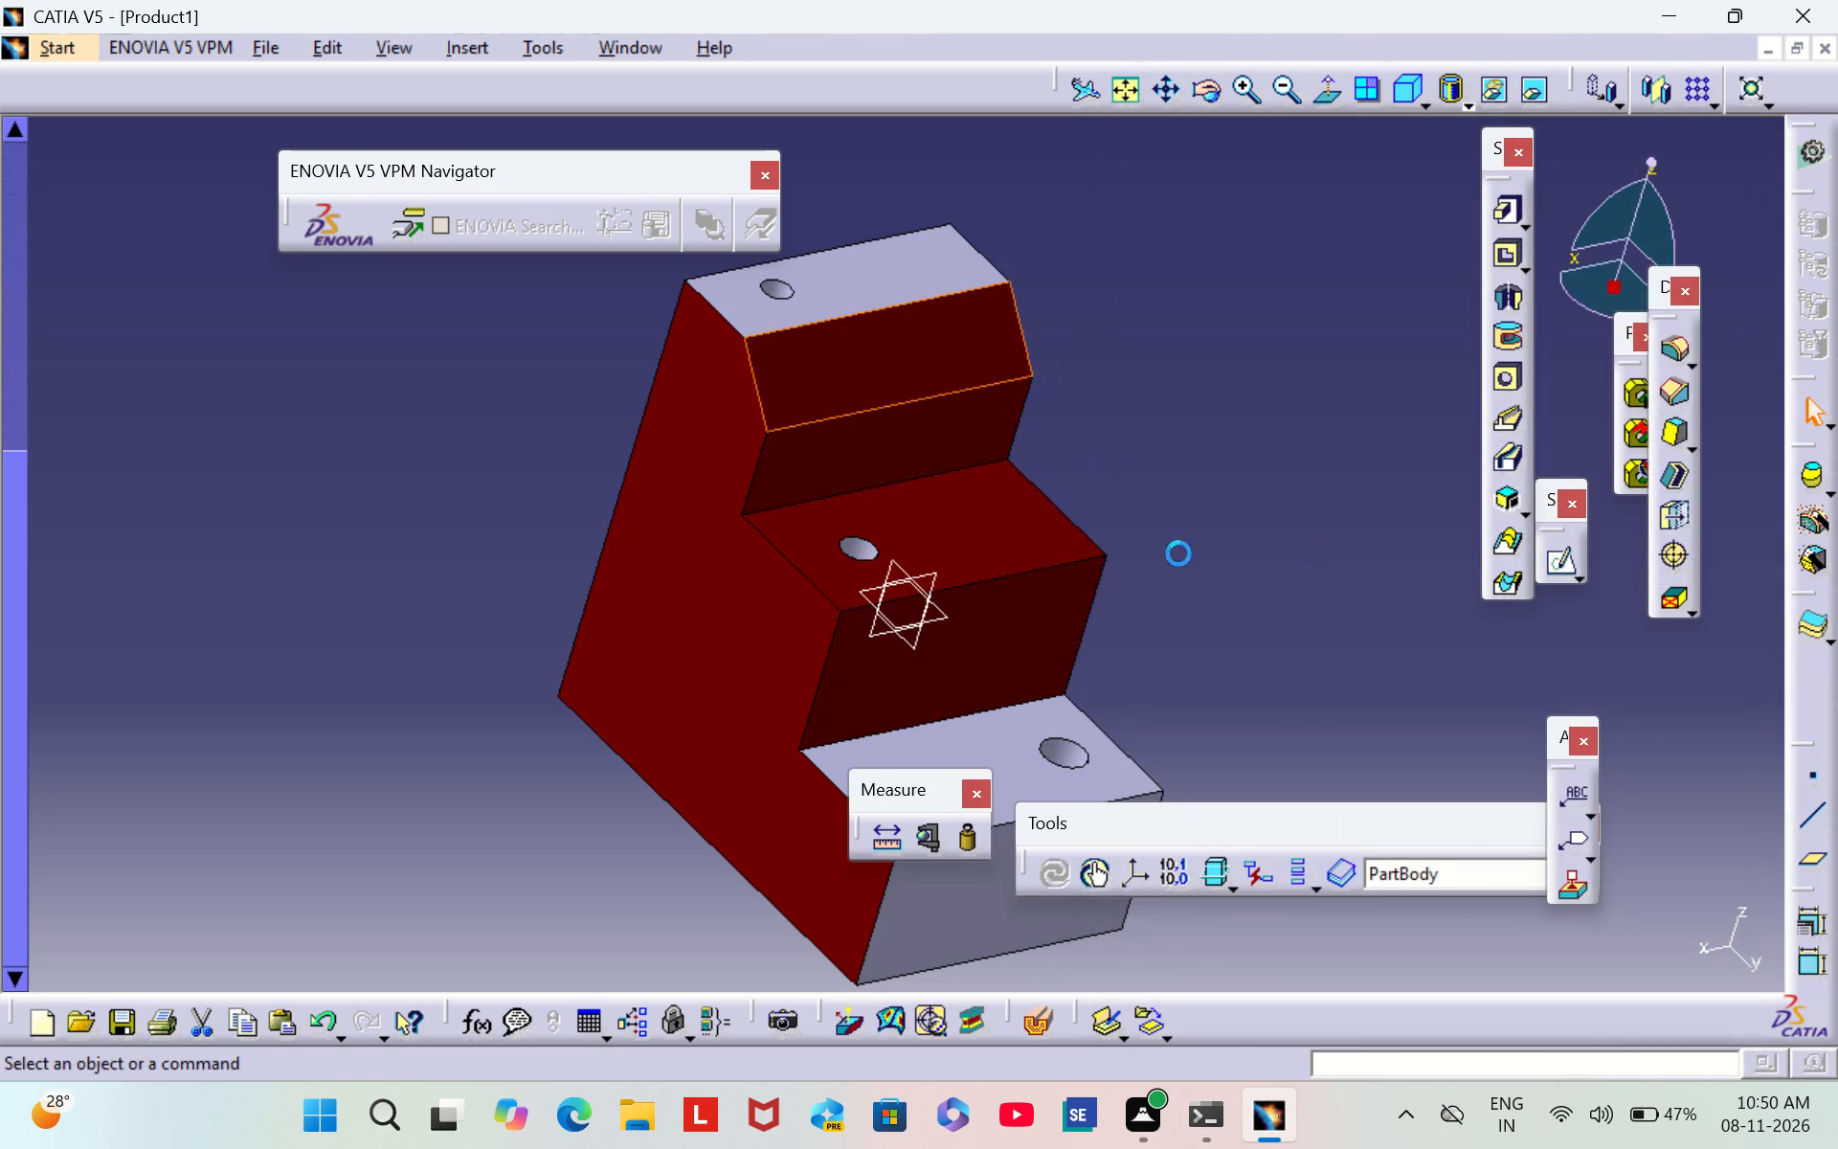
Set the fill colour of the top step's horizontal face, around its hole, to dark red.
right_click(857, 295)
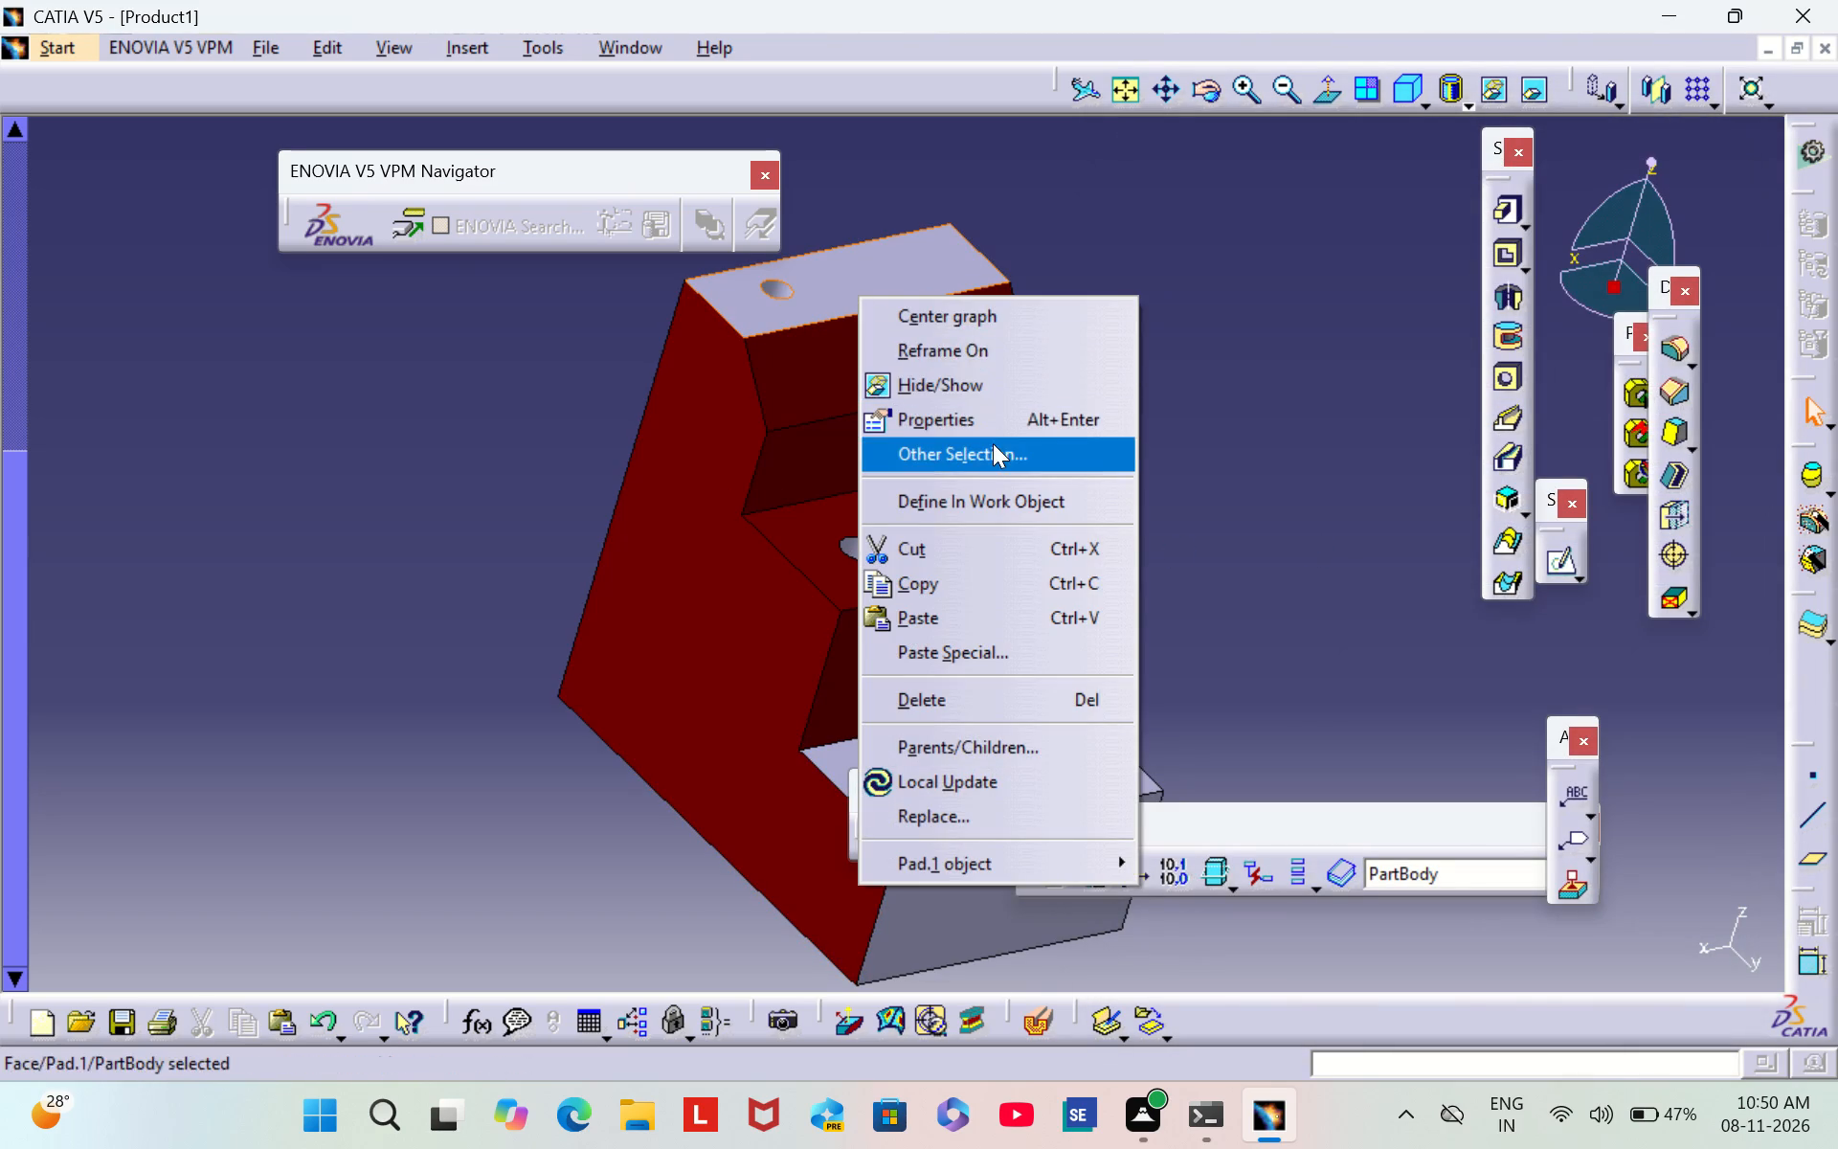
left_click(997, 415)
left_click(1230, 304)
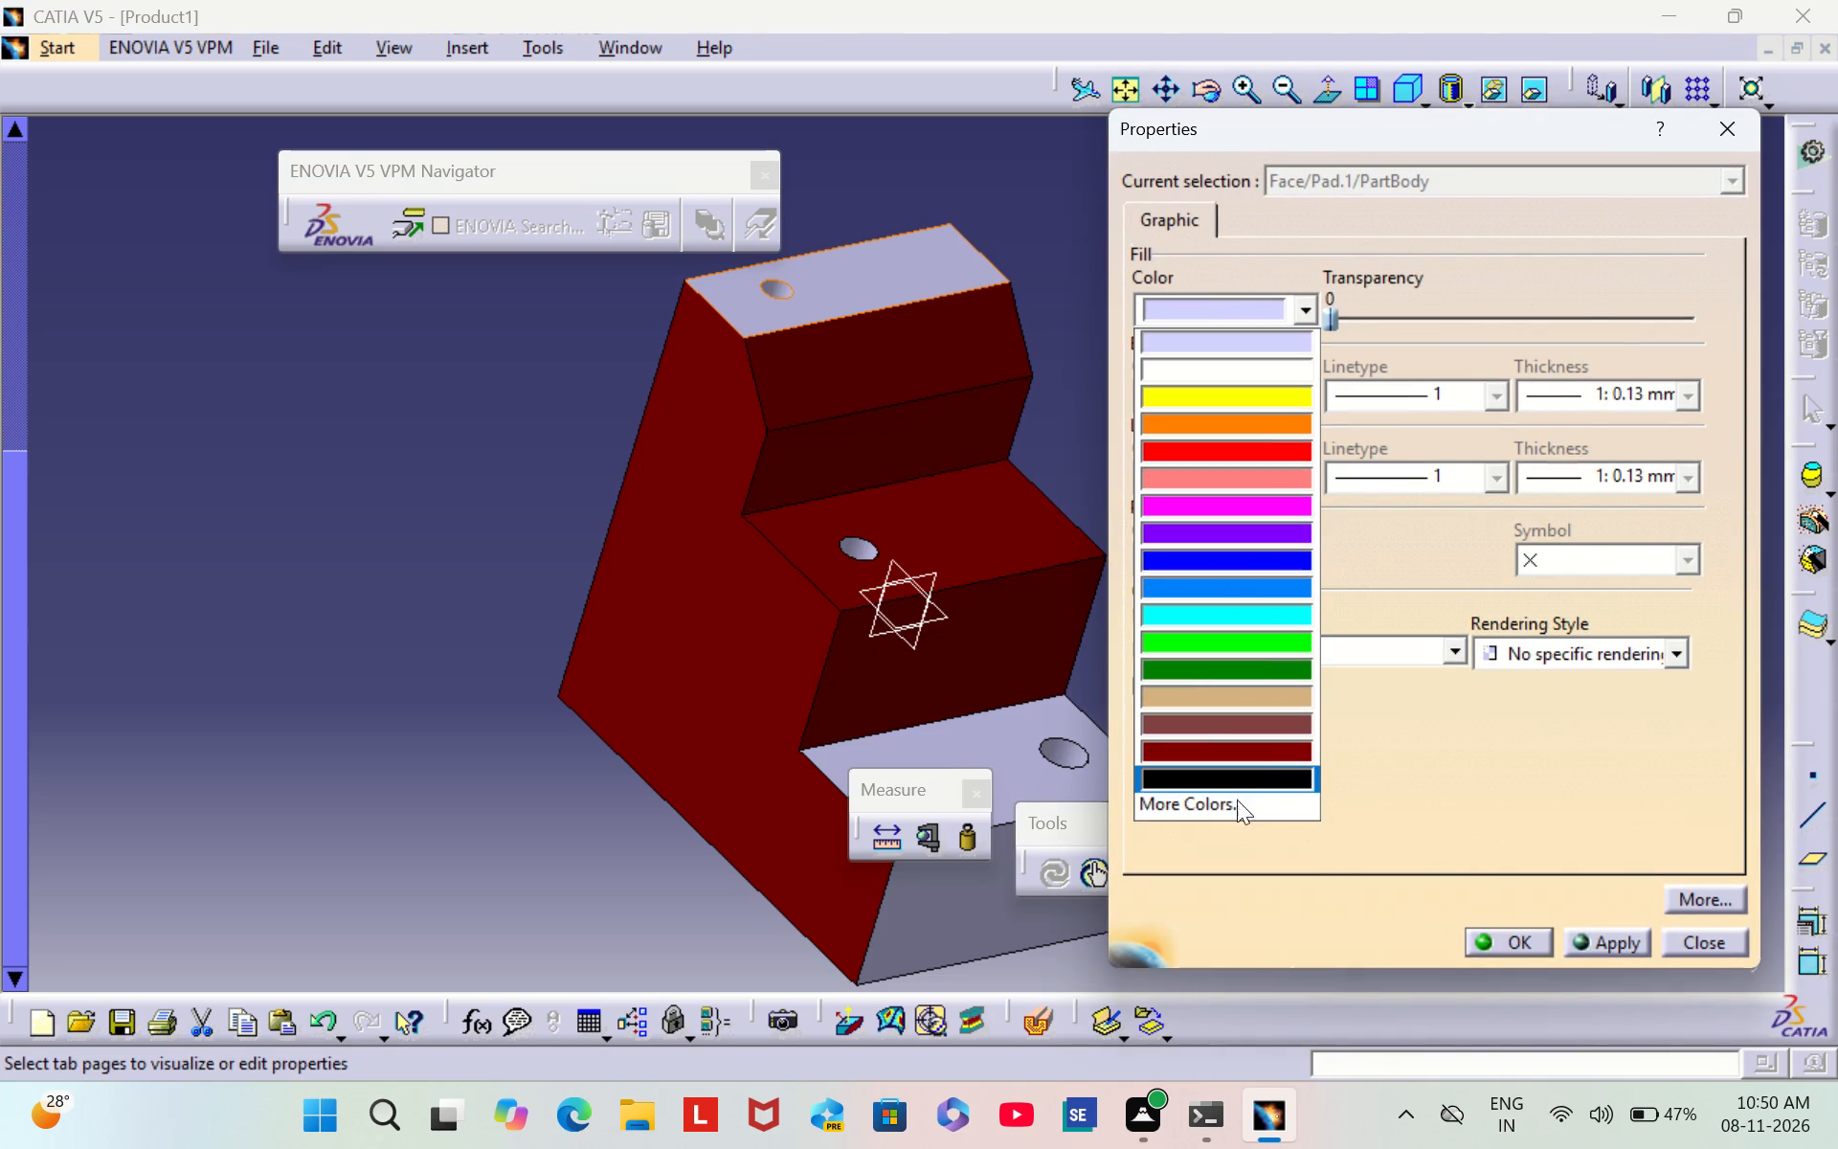
left_click(1269, 755)
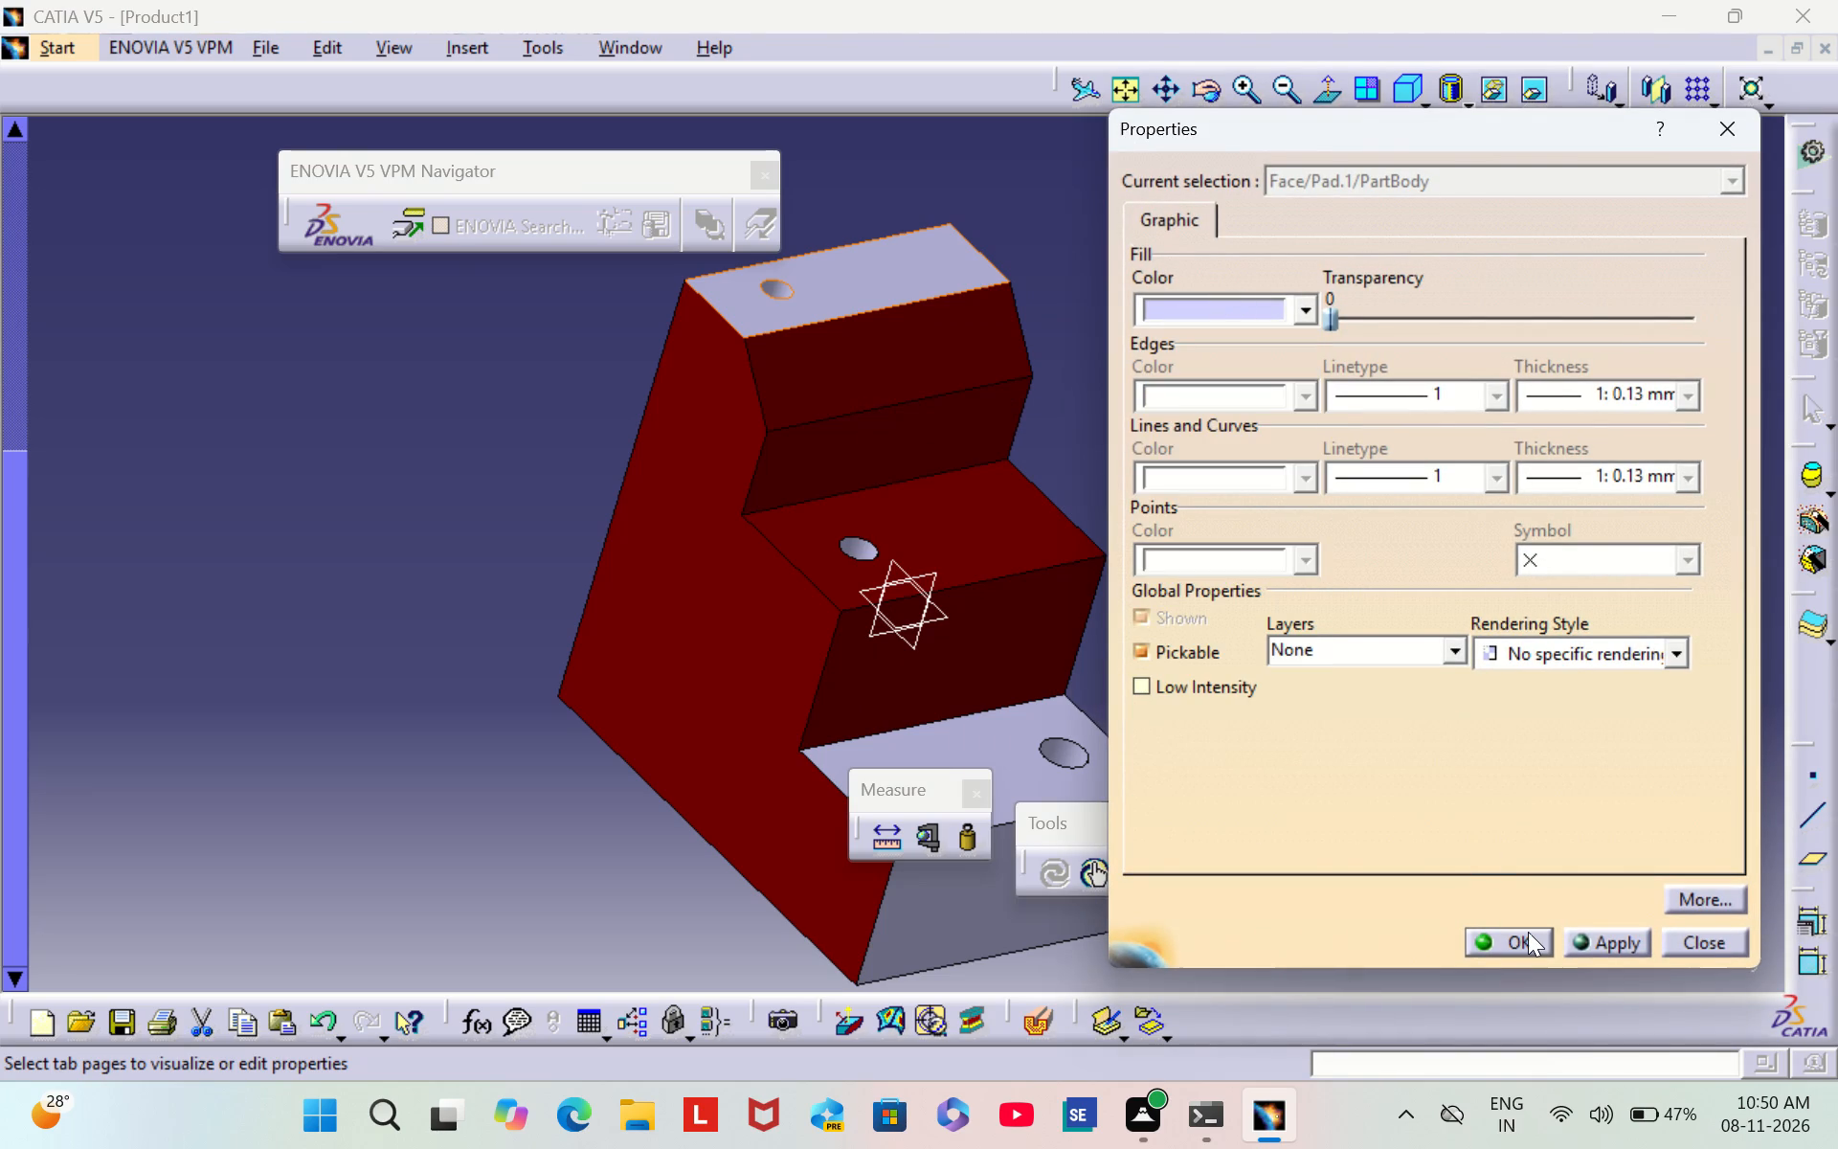
left_click(1528, 930)
left_click(1317, 516)
Set the fill colour of the lowest step's horizontal face, around its hole, to dark red.
middle_click_drag(661, 626, 661, 615)
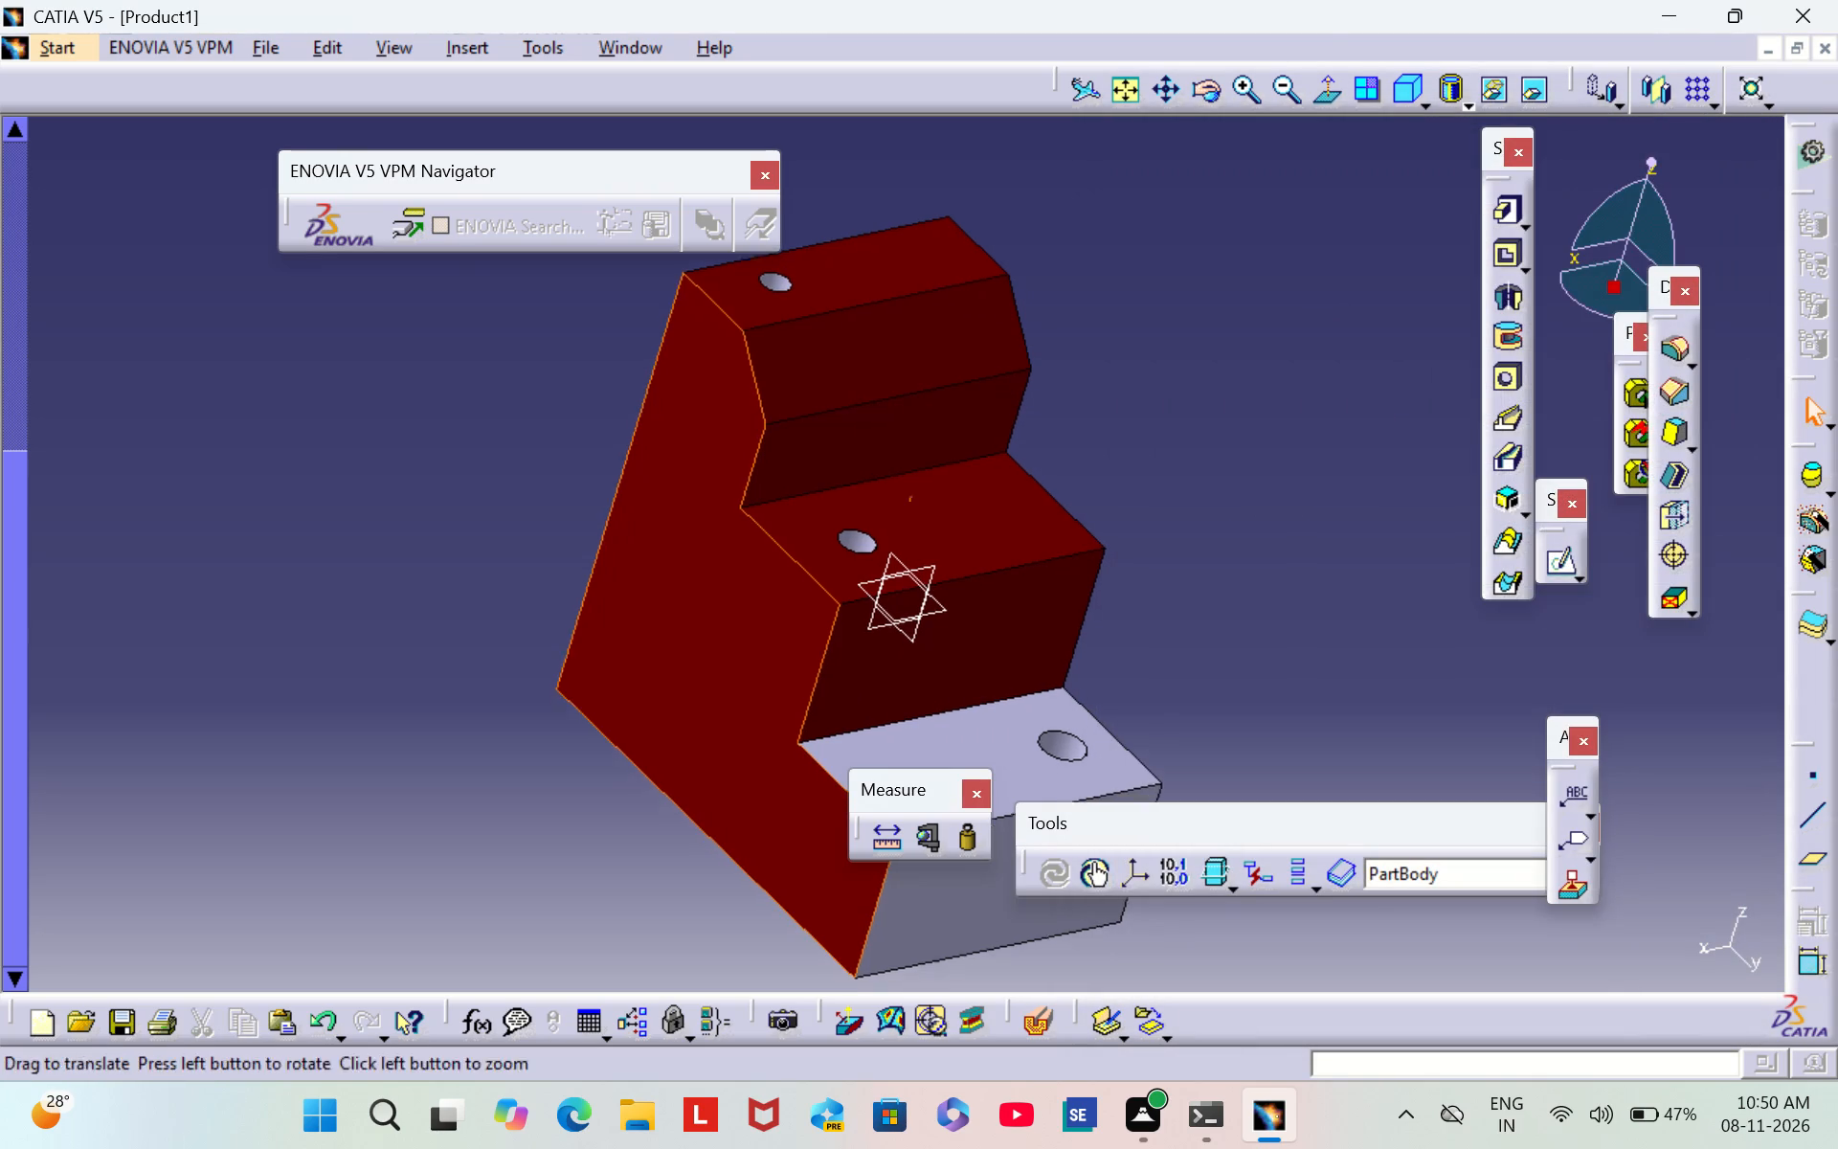
middle_click_drag(661, 615, 631, 302)
right_click(841, 473)
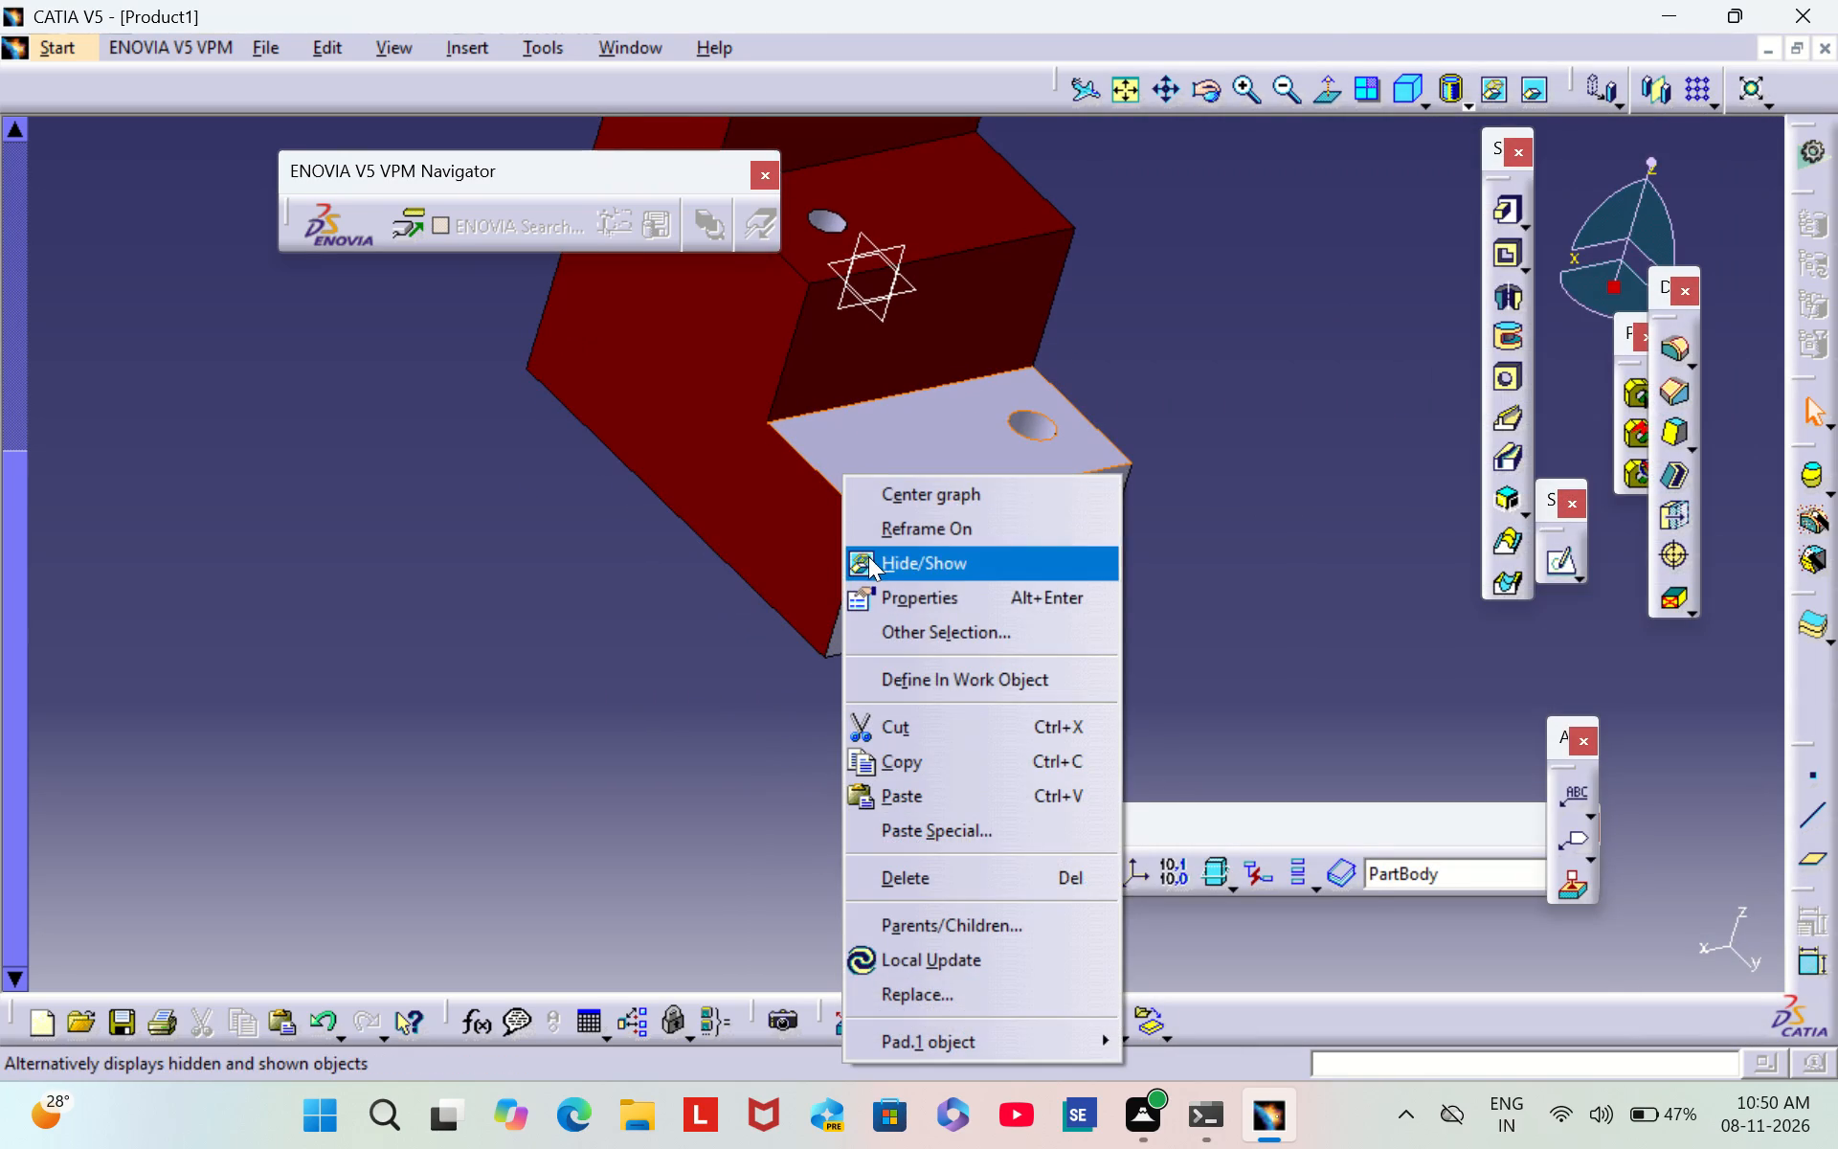
left_click(910, 595)
left_click(1177, 303)
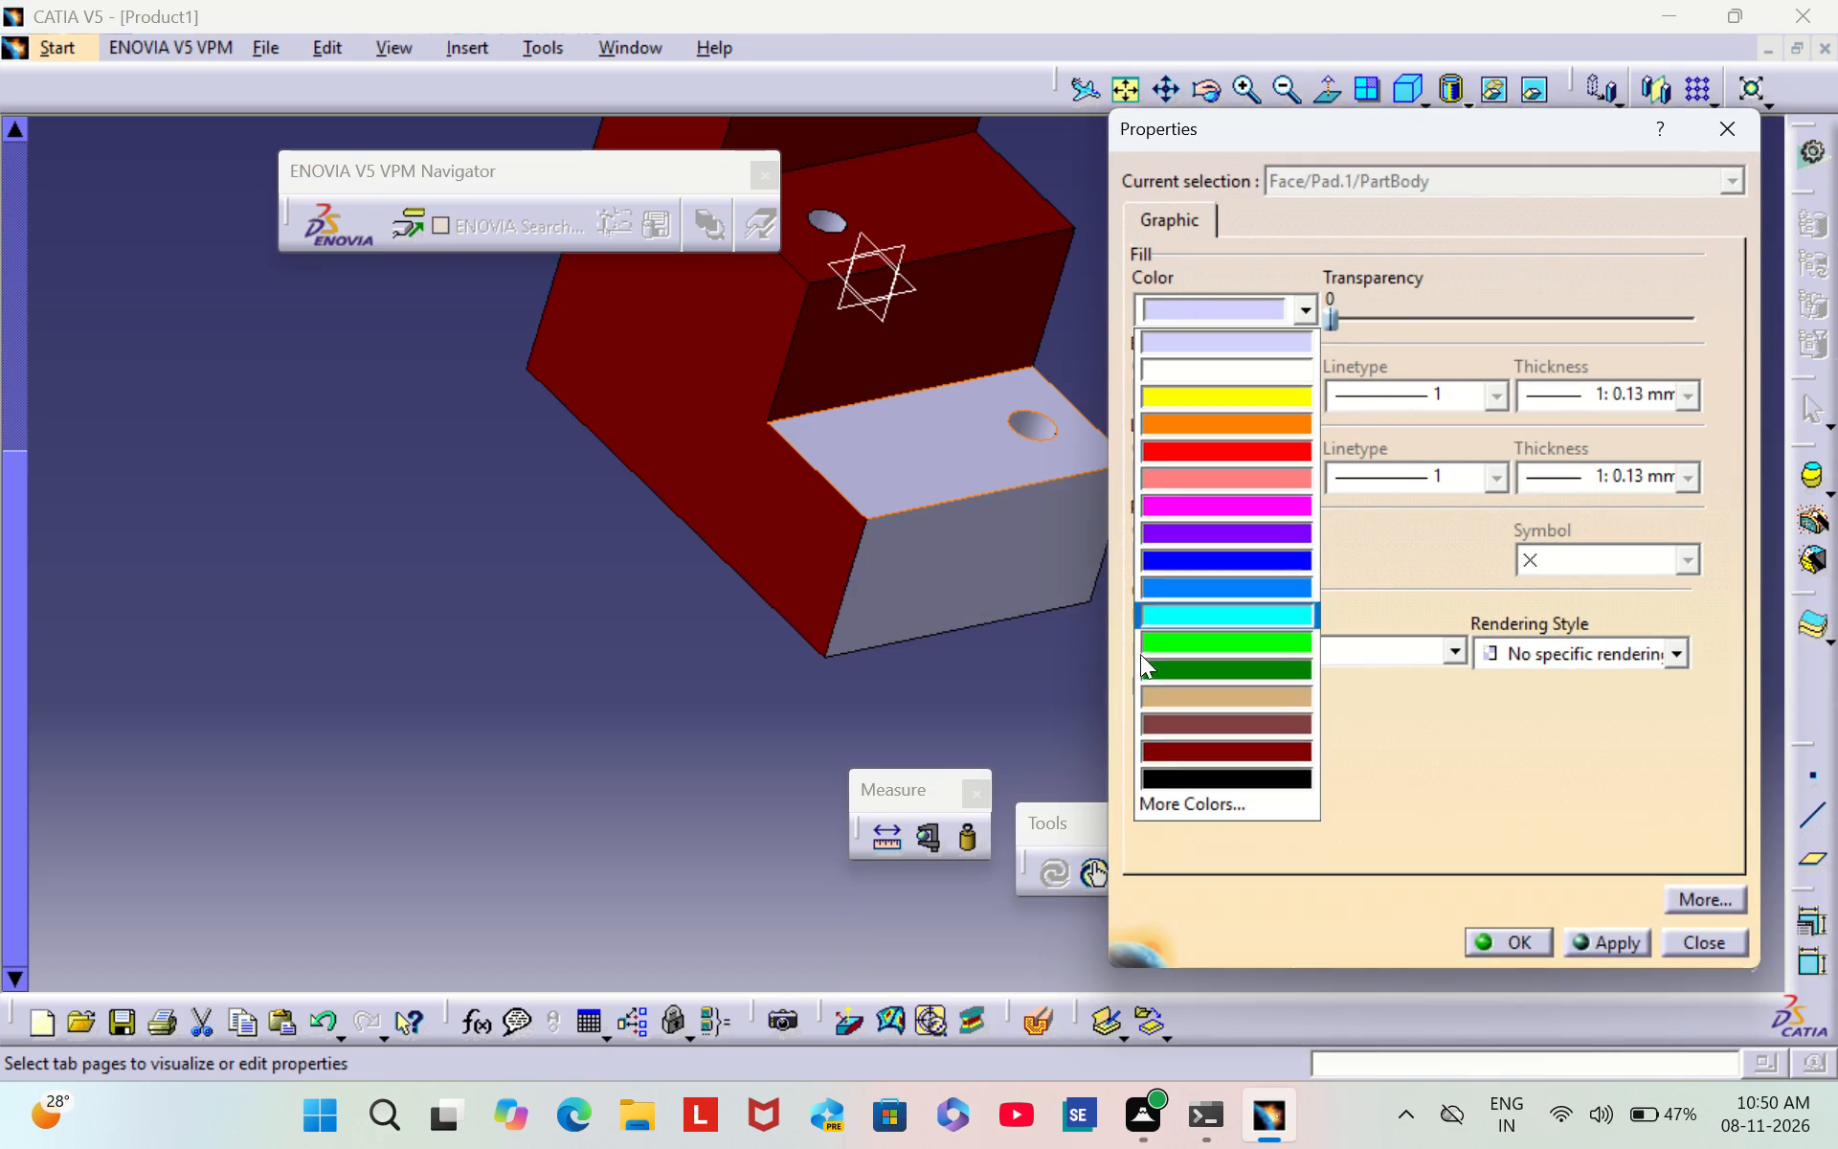
left_click(1143, 760)
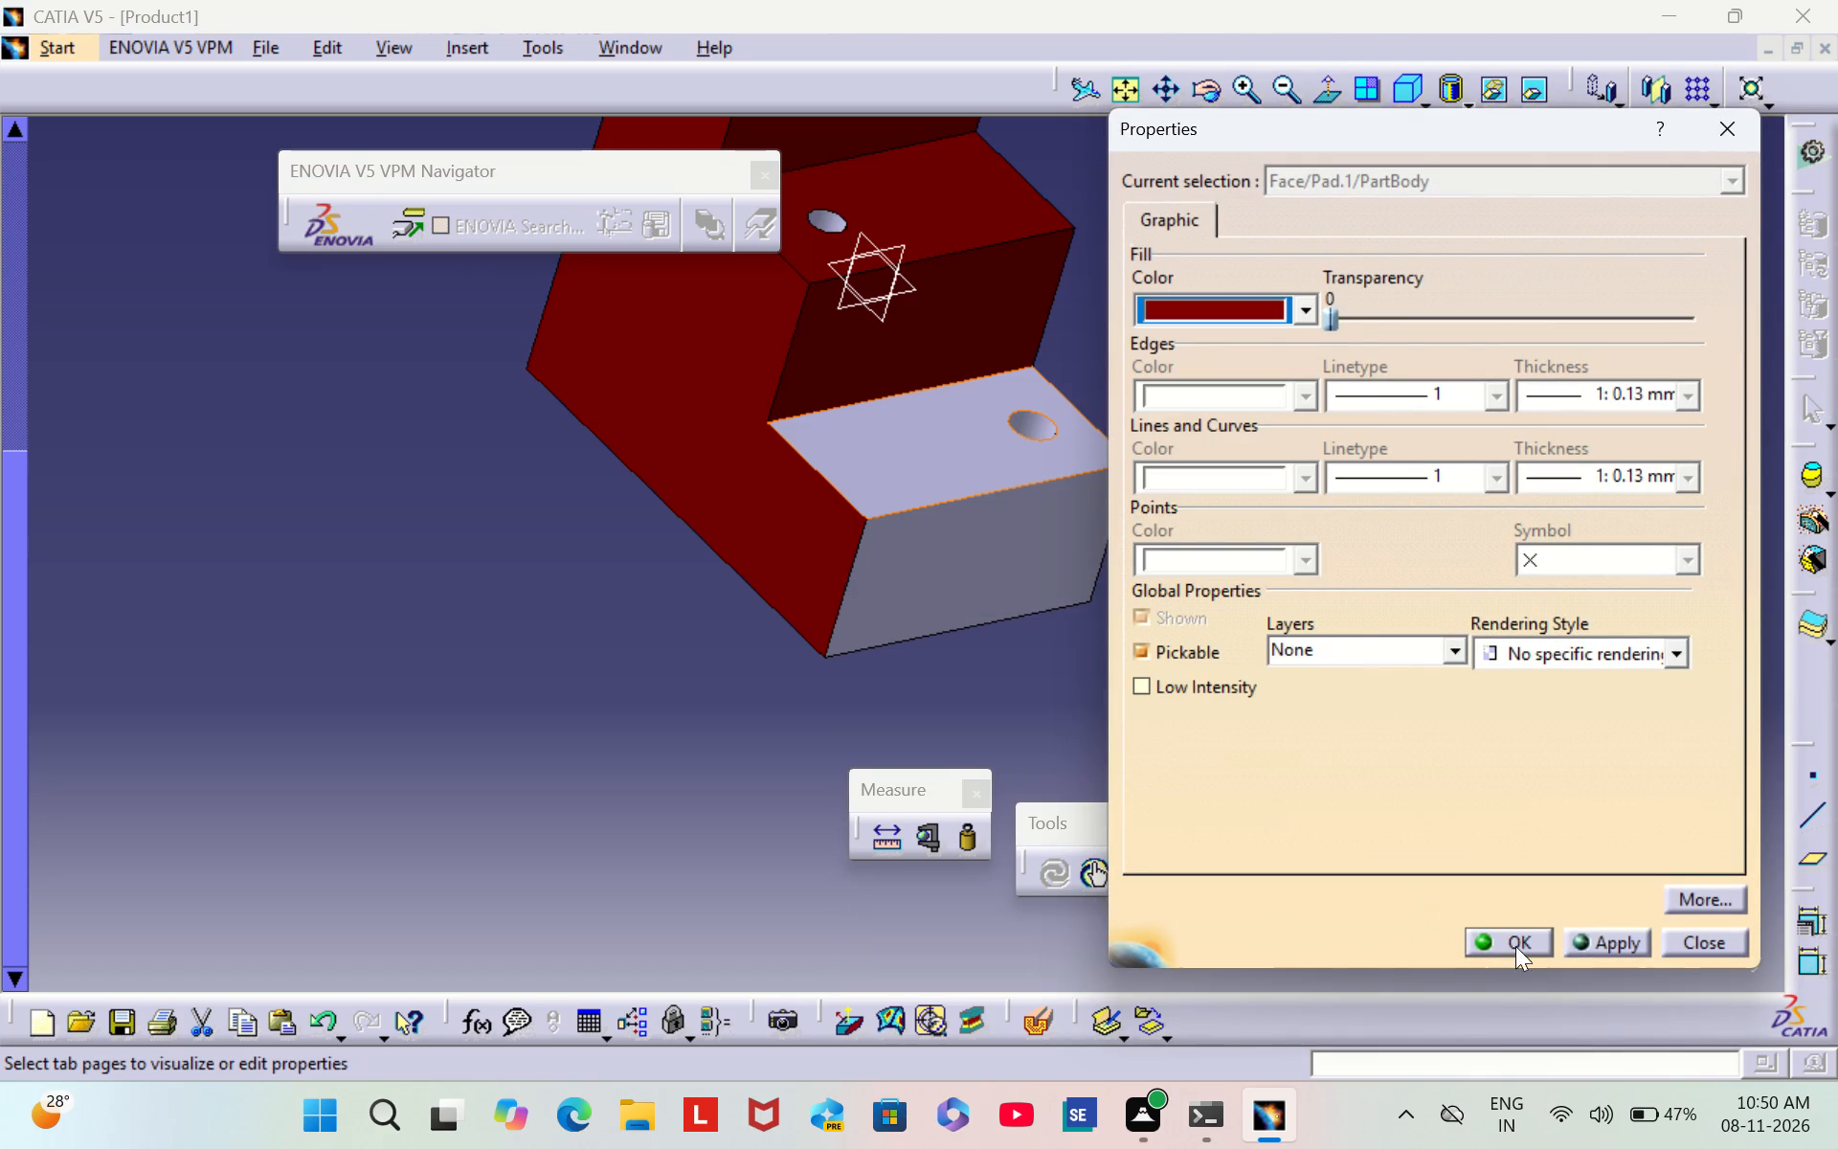
left_click(1518, 937)
left_click(1431, 703)
Set the fill colour of the vertical front face below the lowest step to dark red.
right_click(953, 552)
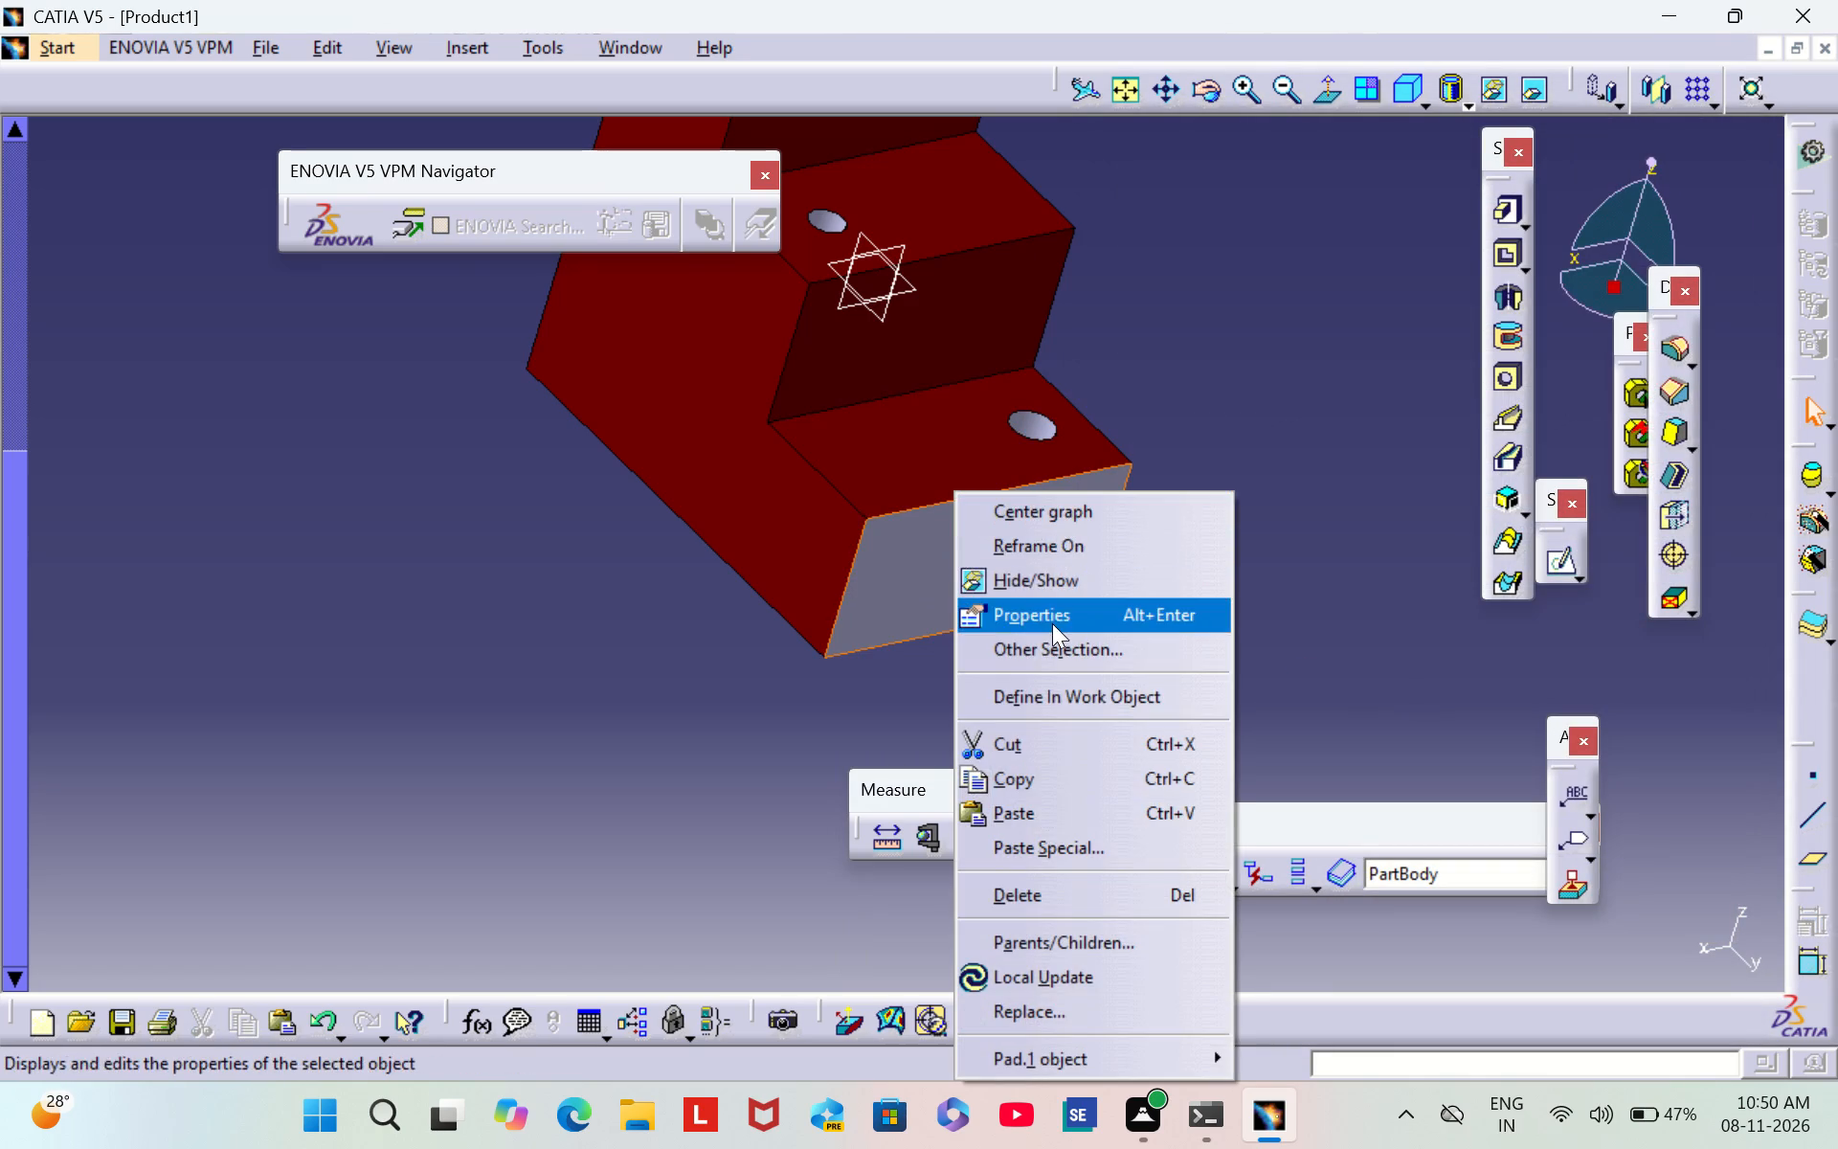
left_click(1052, 624)
left_click(1258, 305)
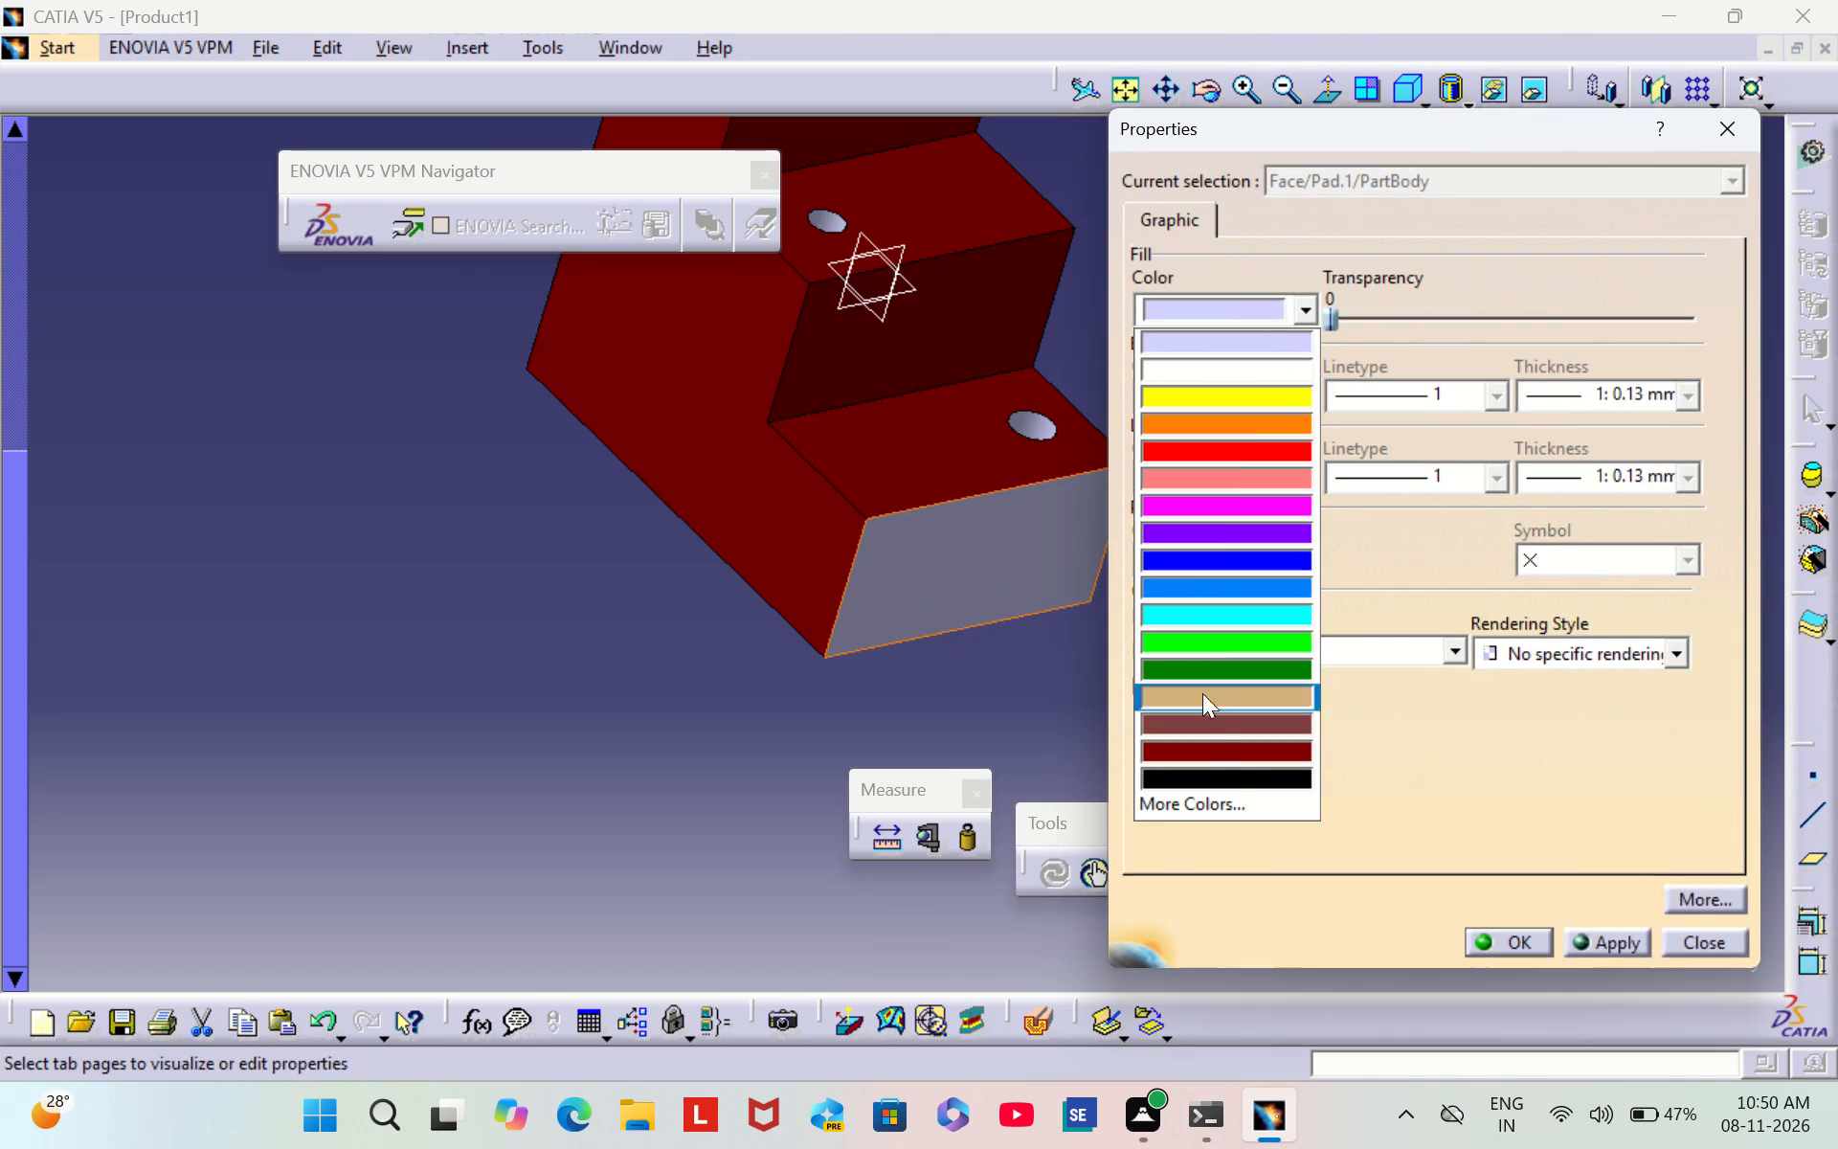
left_click(1228, 761)
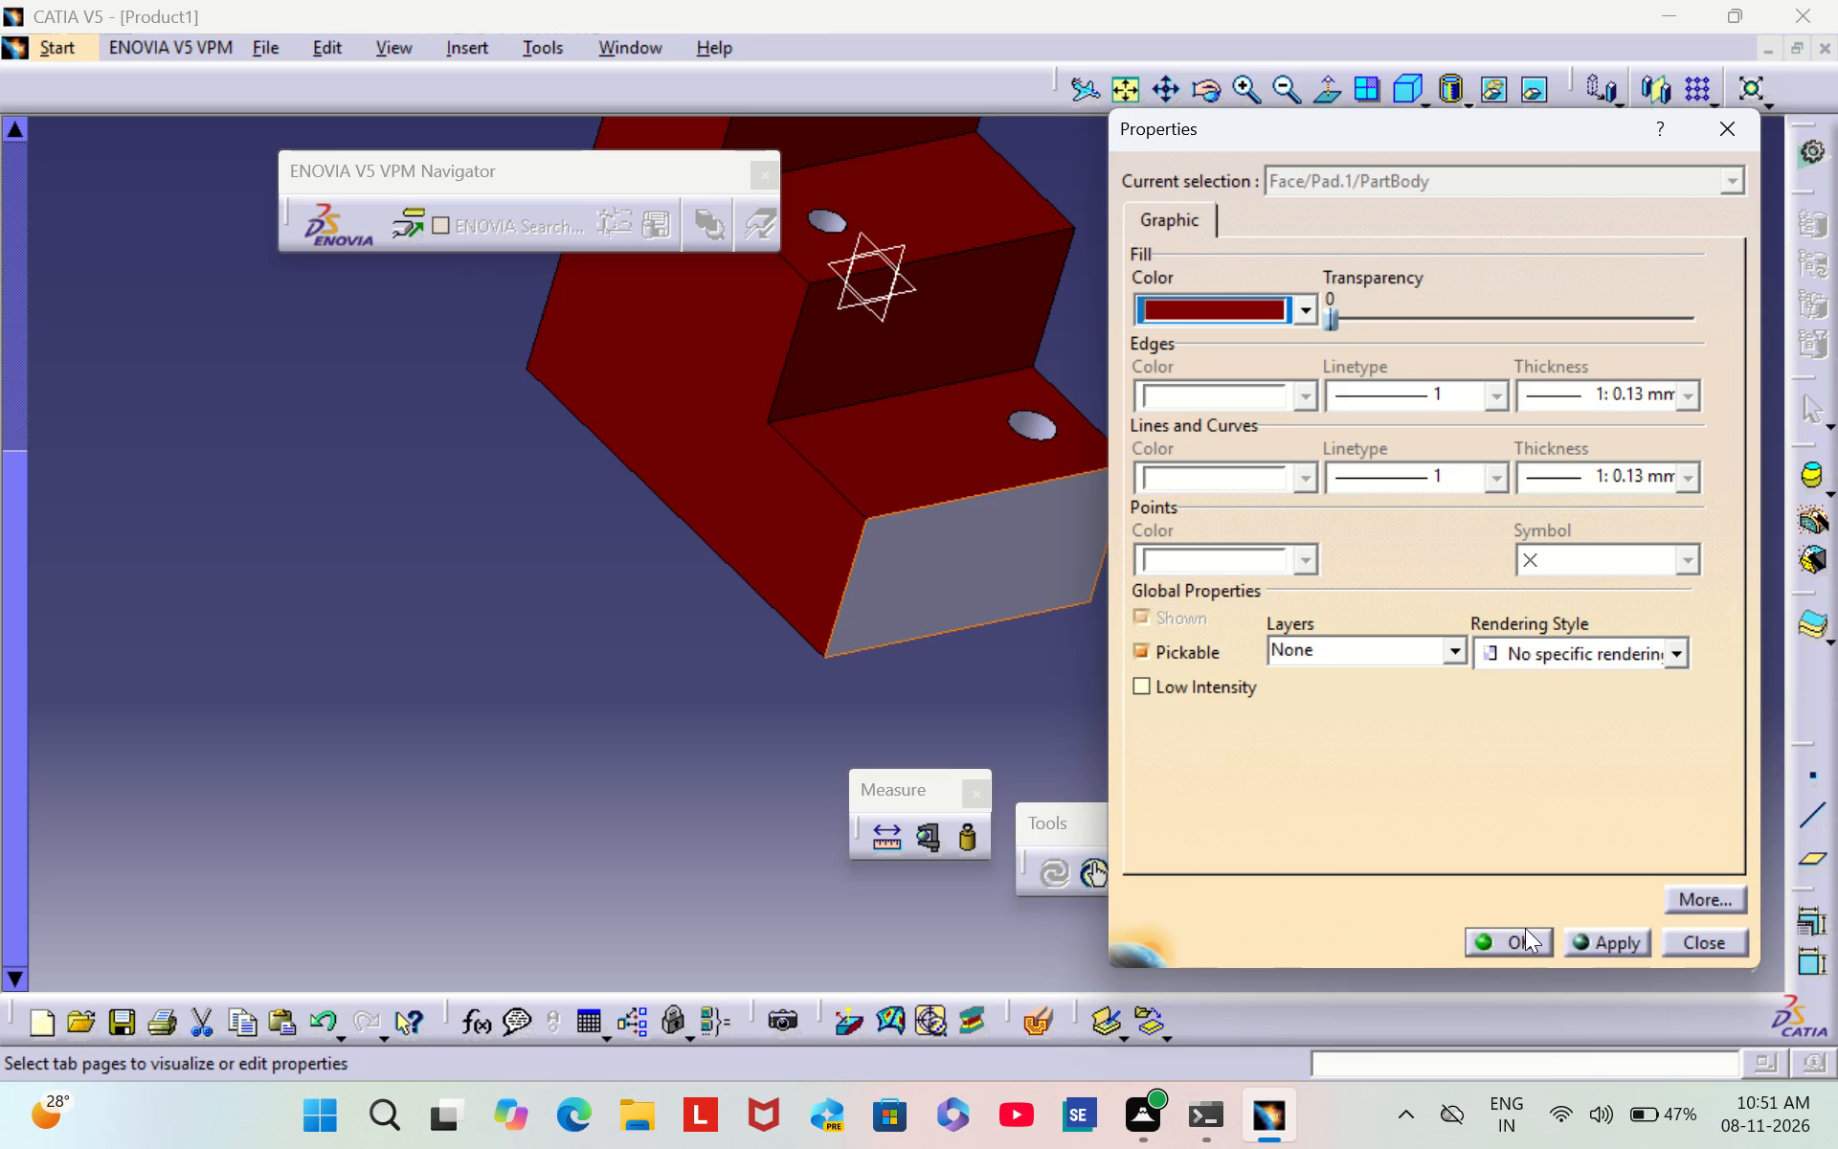
left_click(1515, 934)
left_click(1455, 735)
Set the fill colour of one half of the inner wall of the lowest step's hole to tan.
middle_click_drag(1309, 607, 1052, 605)
right_click_drag(1286, 602, 877, 520)
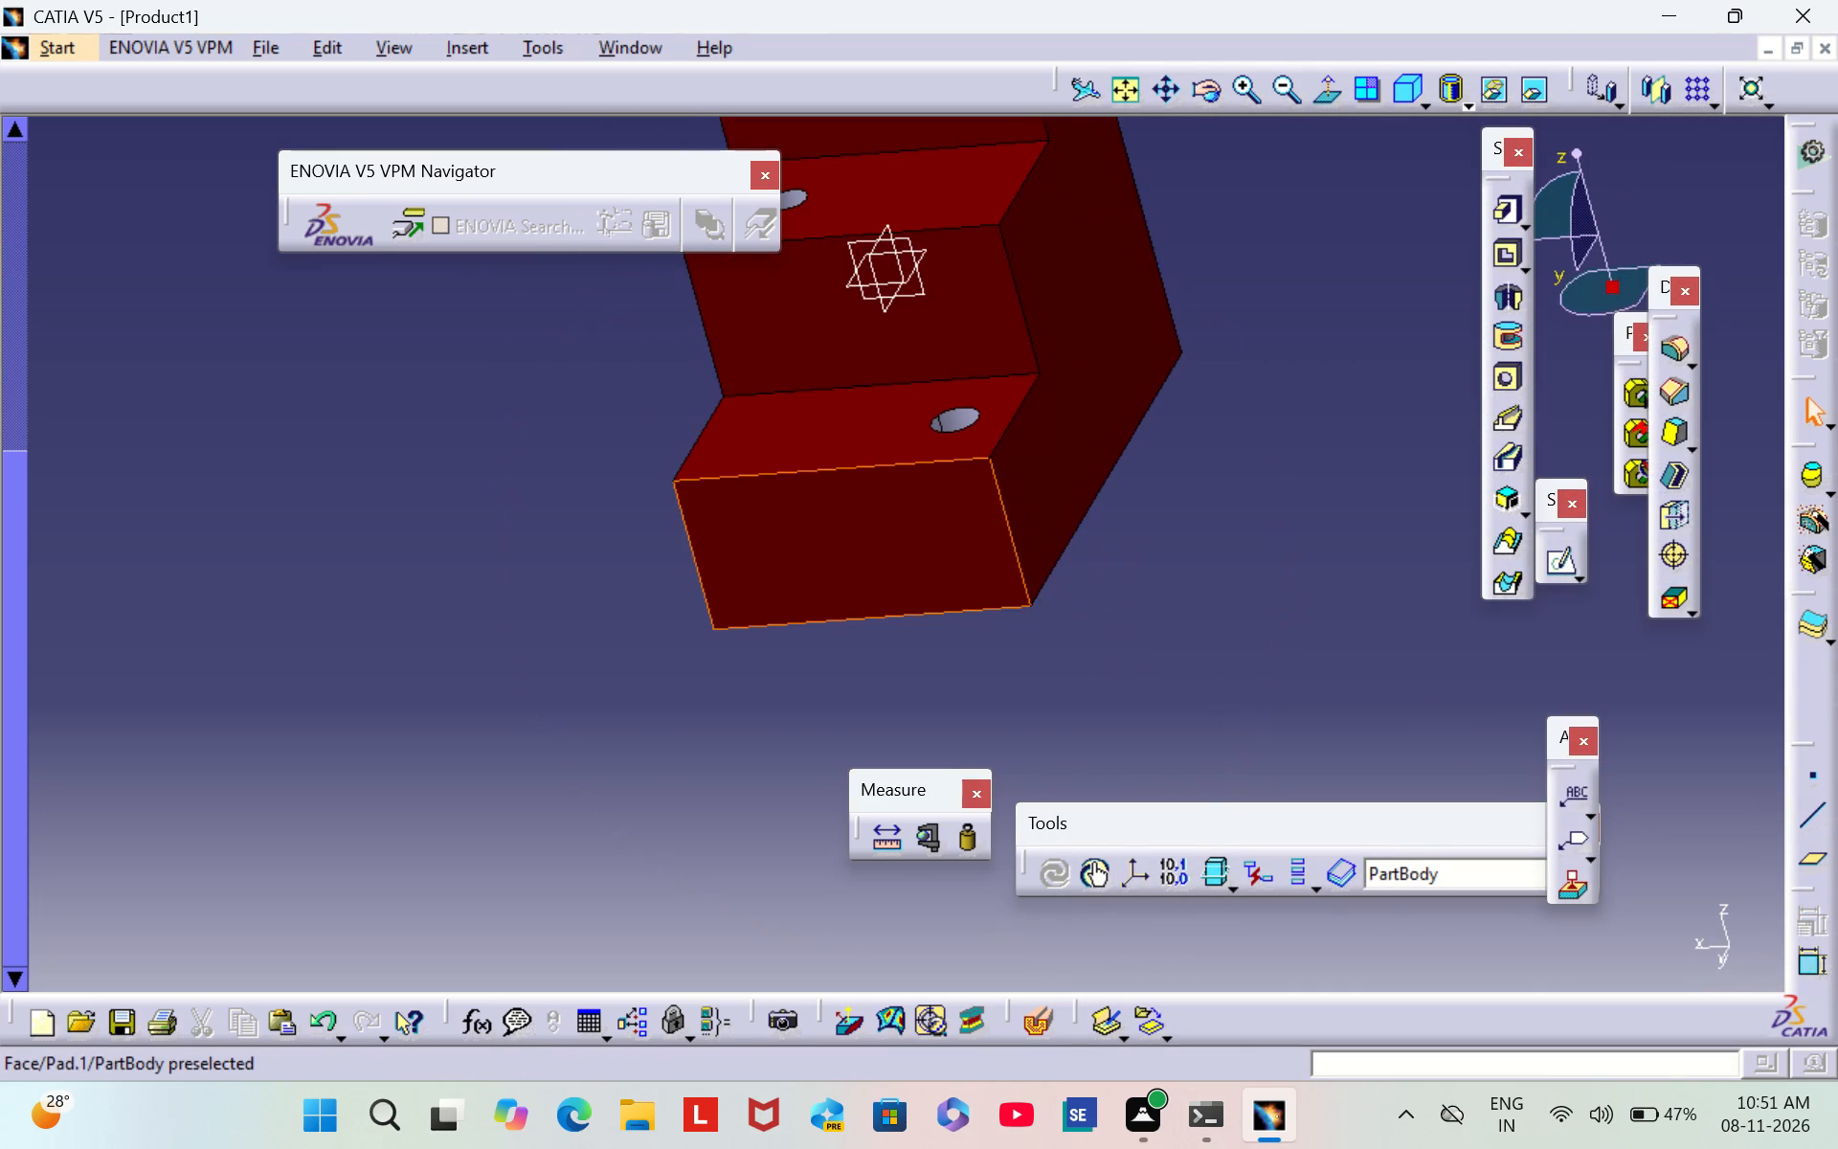
right_click_drag(877, 520, 875, 520)
left_click(1176, 462)
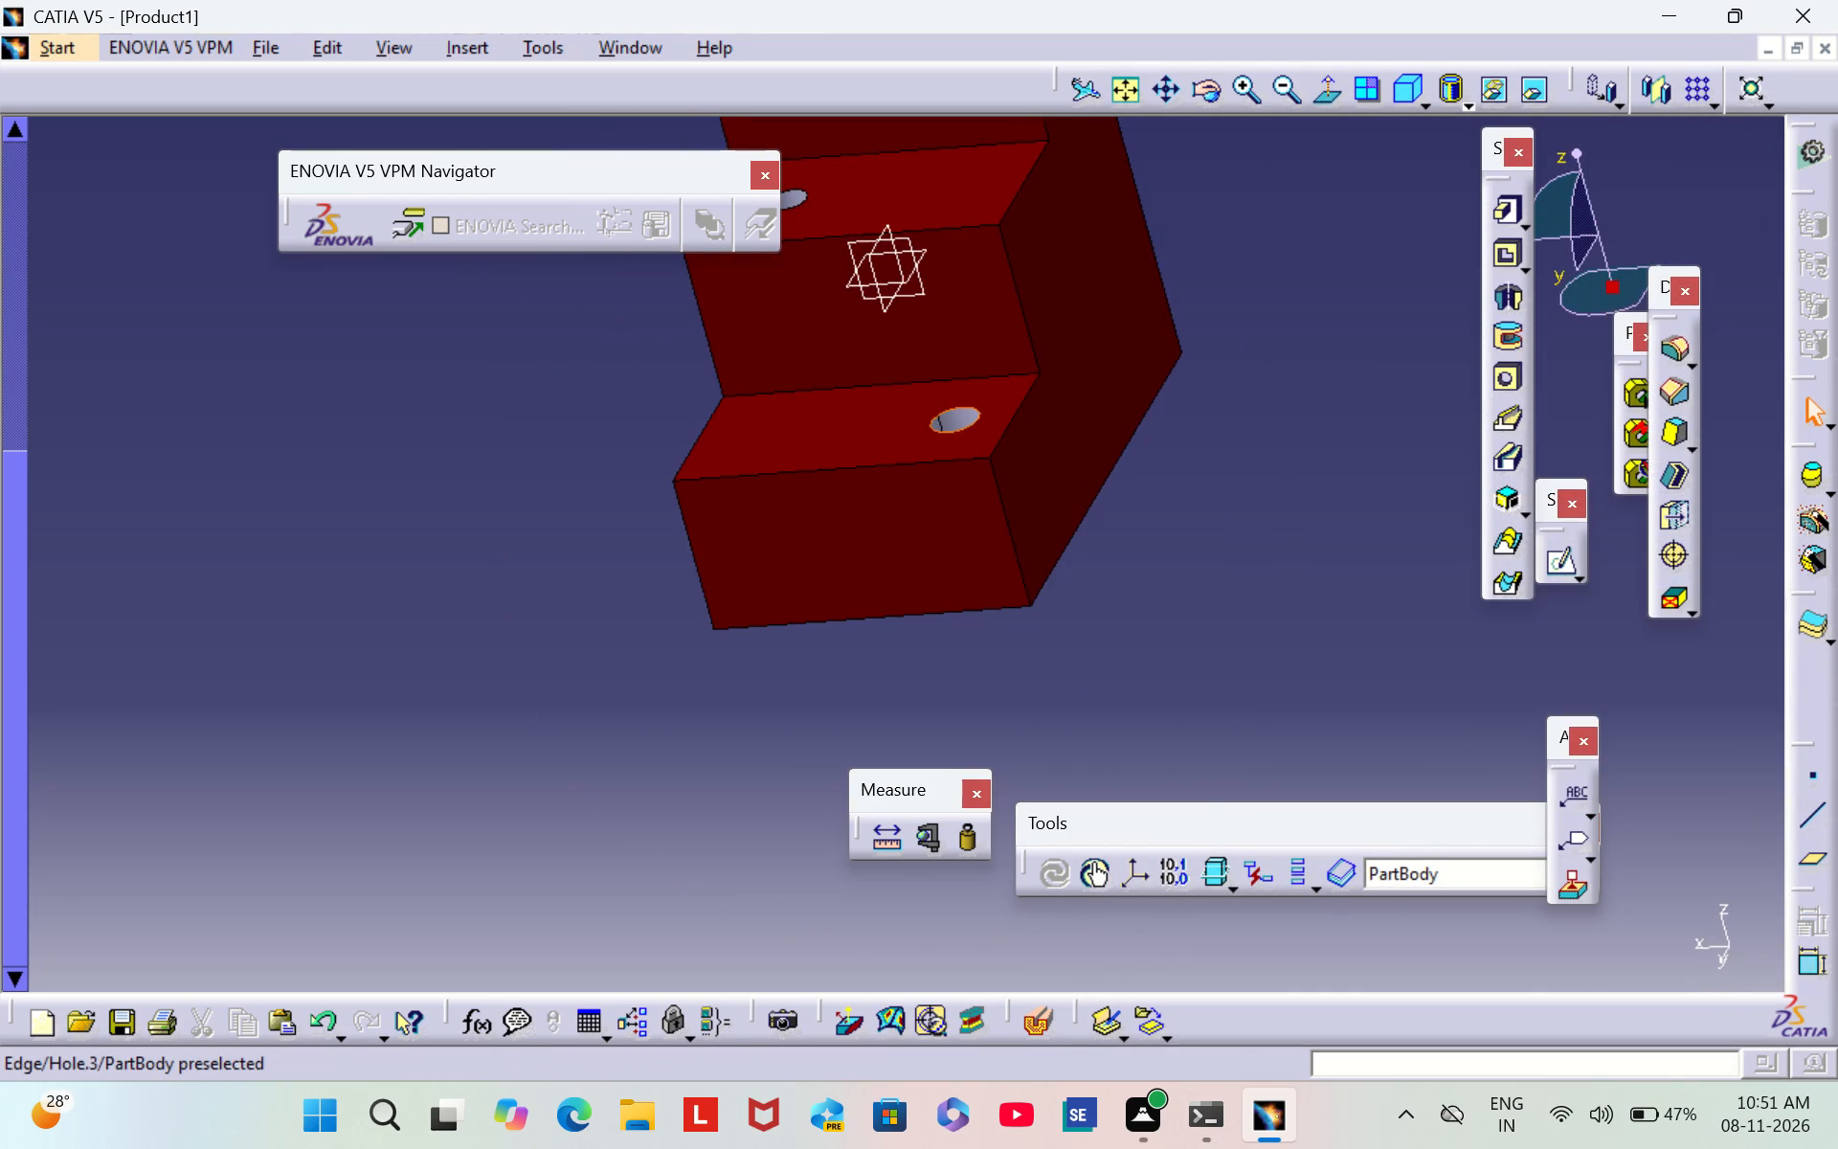
right_click(960, 425)
left_click(1251, 564)
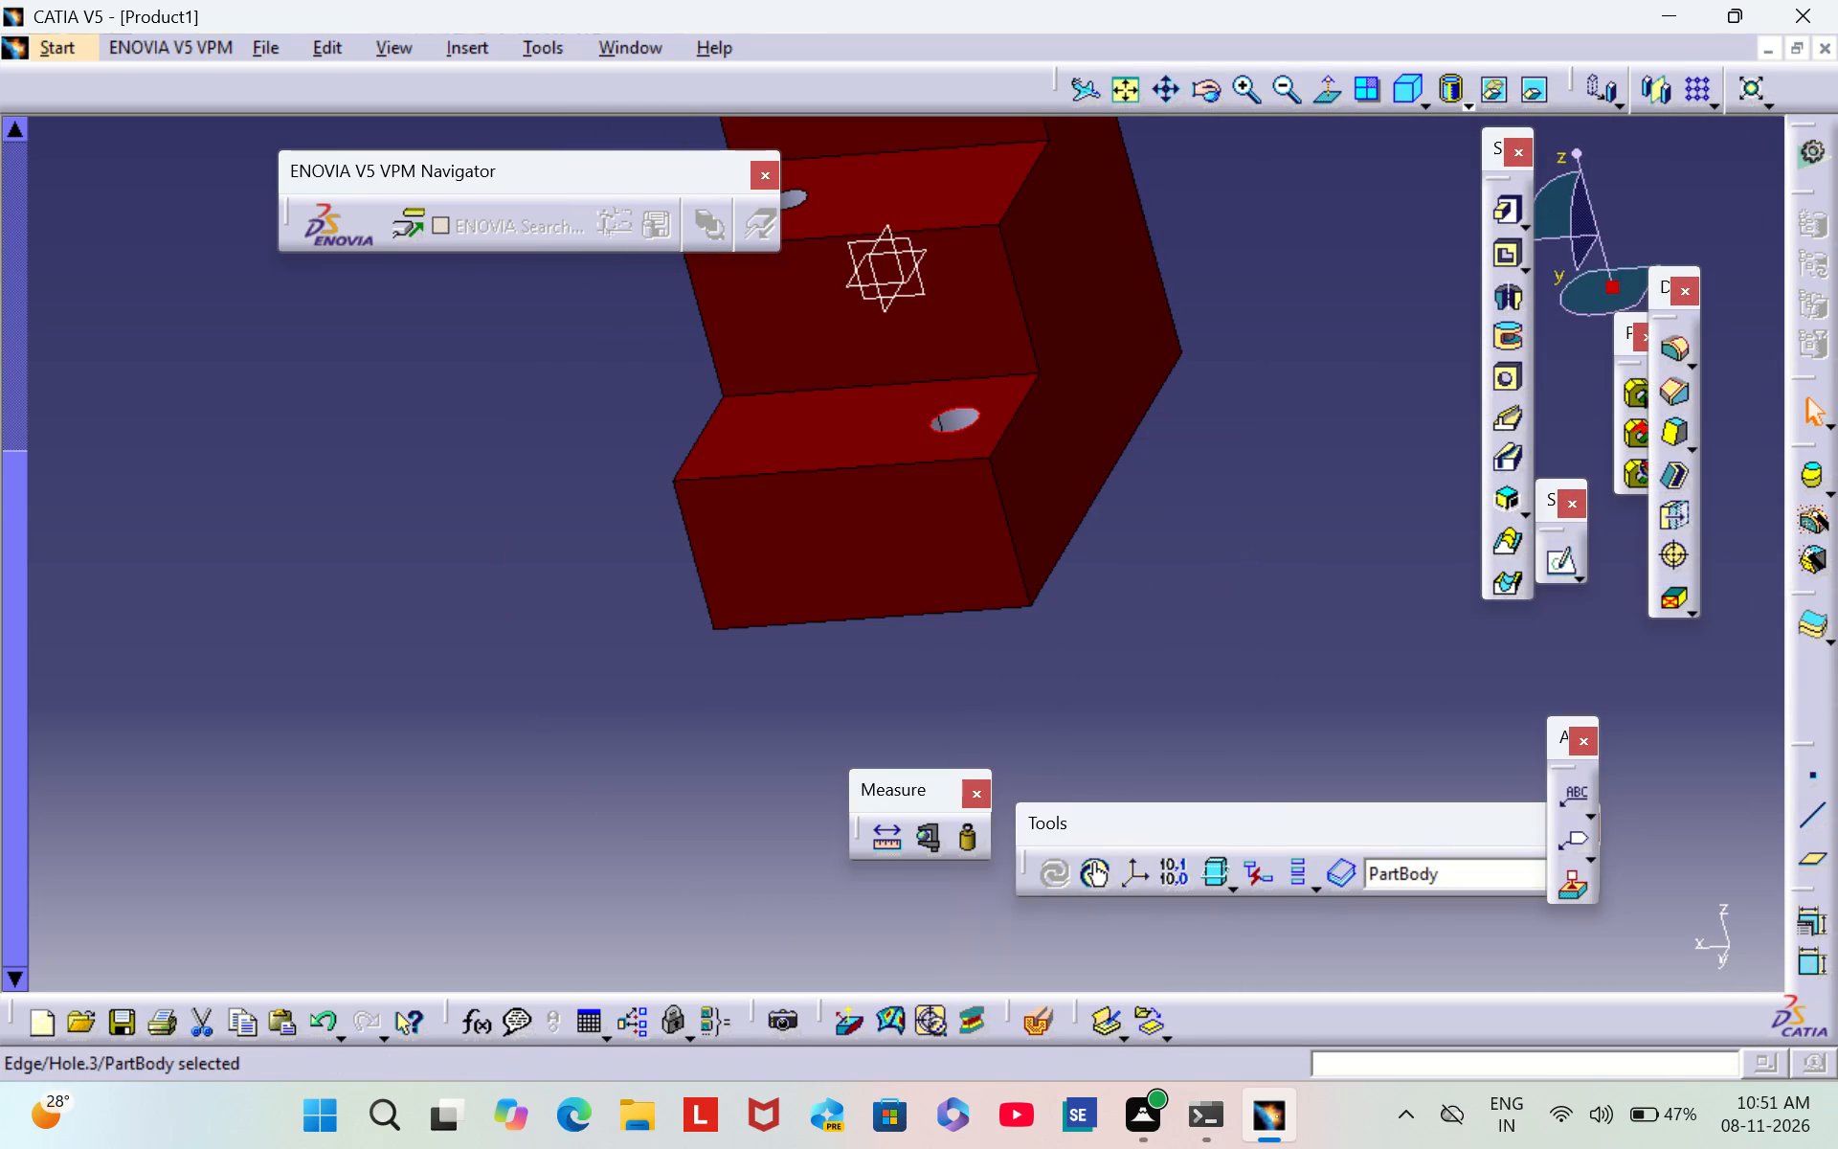
scroll(684, 676, "down", 2)
middle_click_drag(684, 674, 789, 792)
right_click_drag(683, 679, 789, 792)
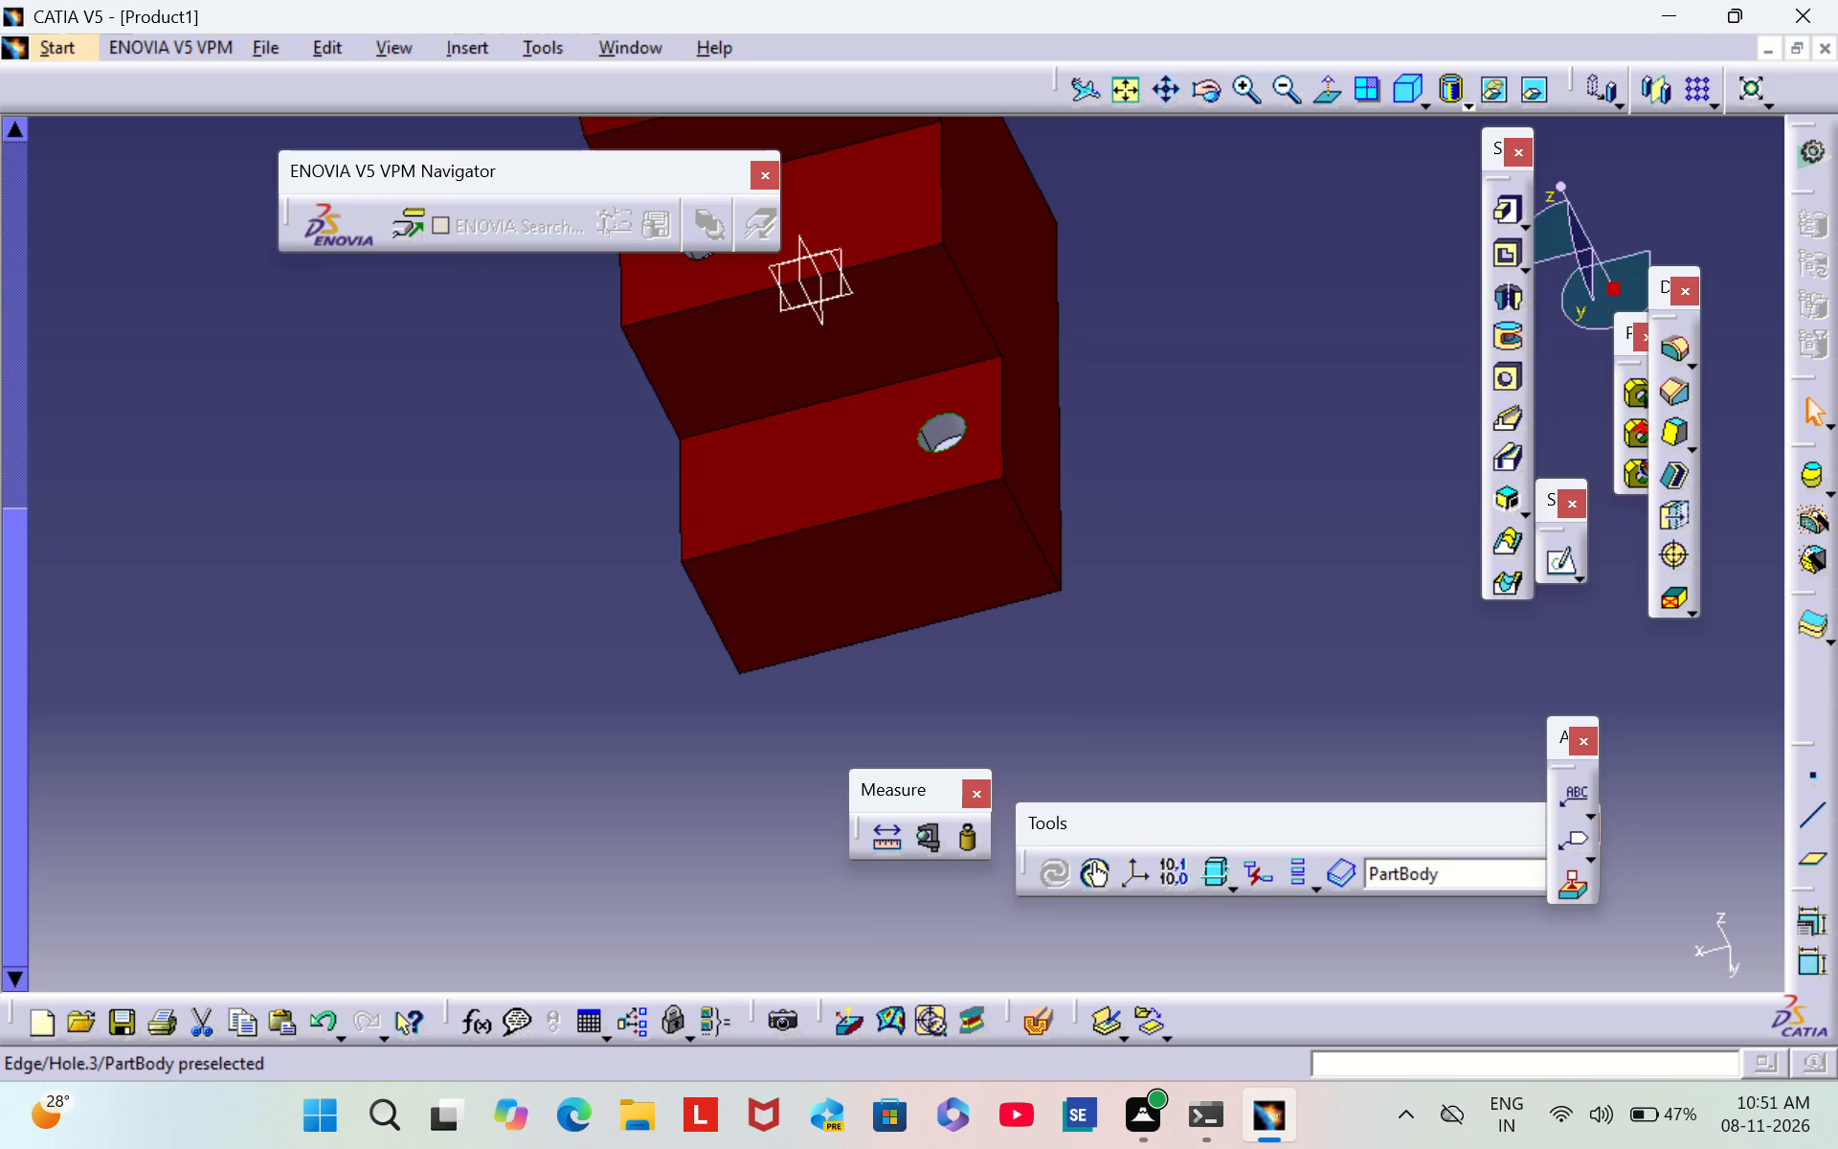
right_click(939, 435)
left_click(1115, 572)
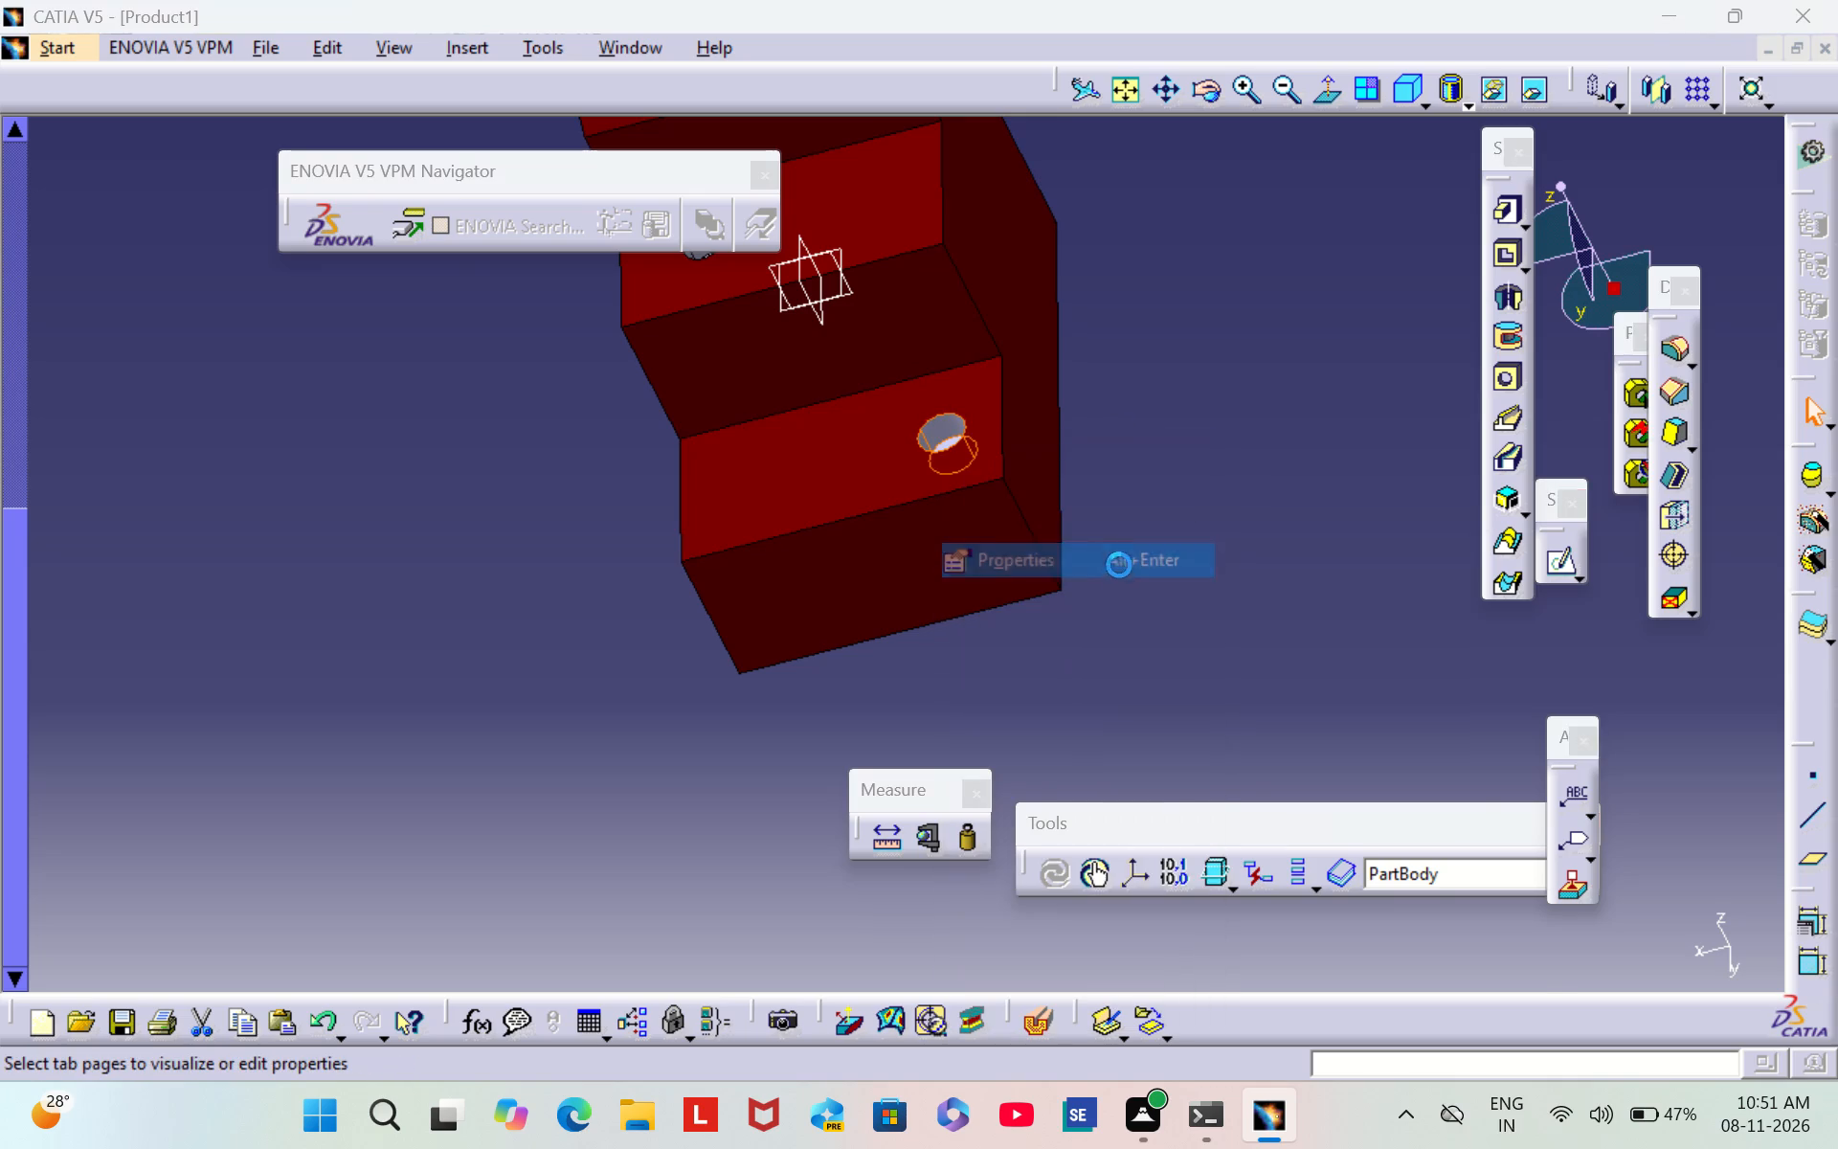
left_click(1273, 304)
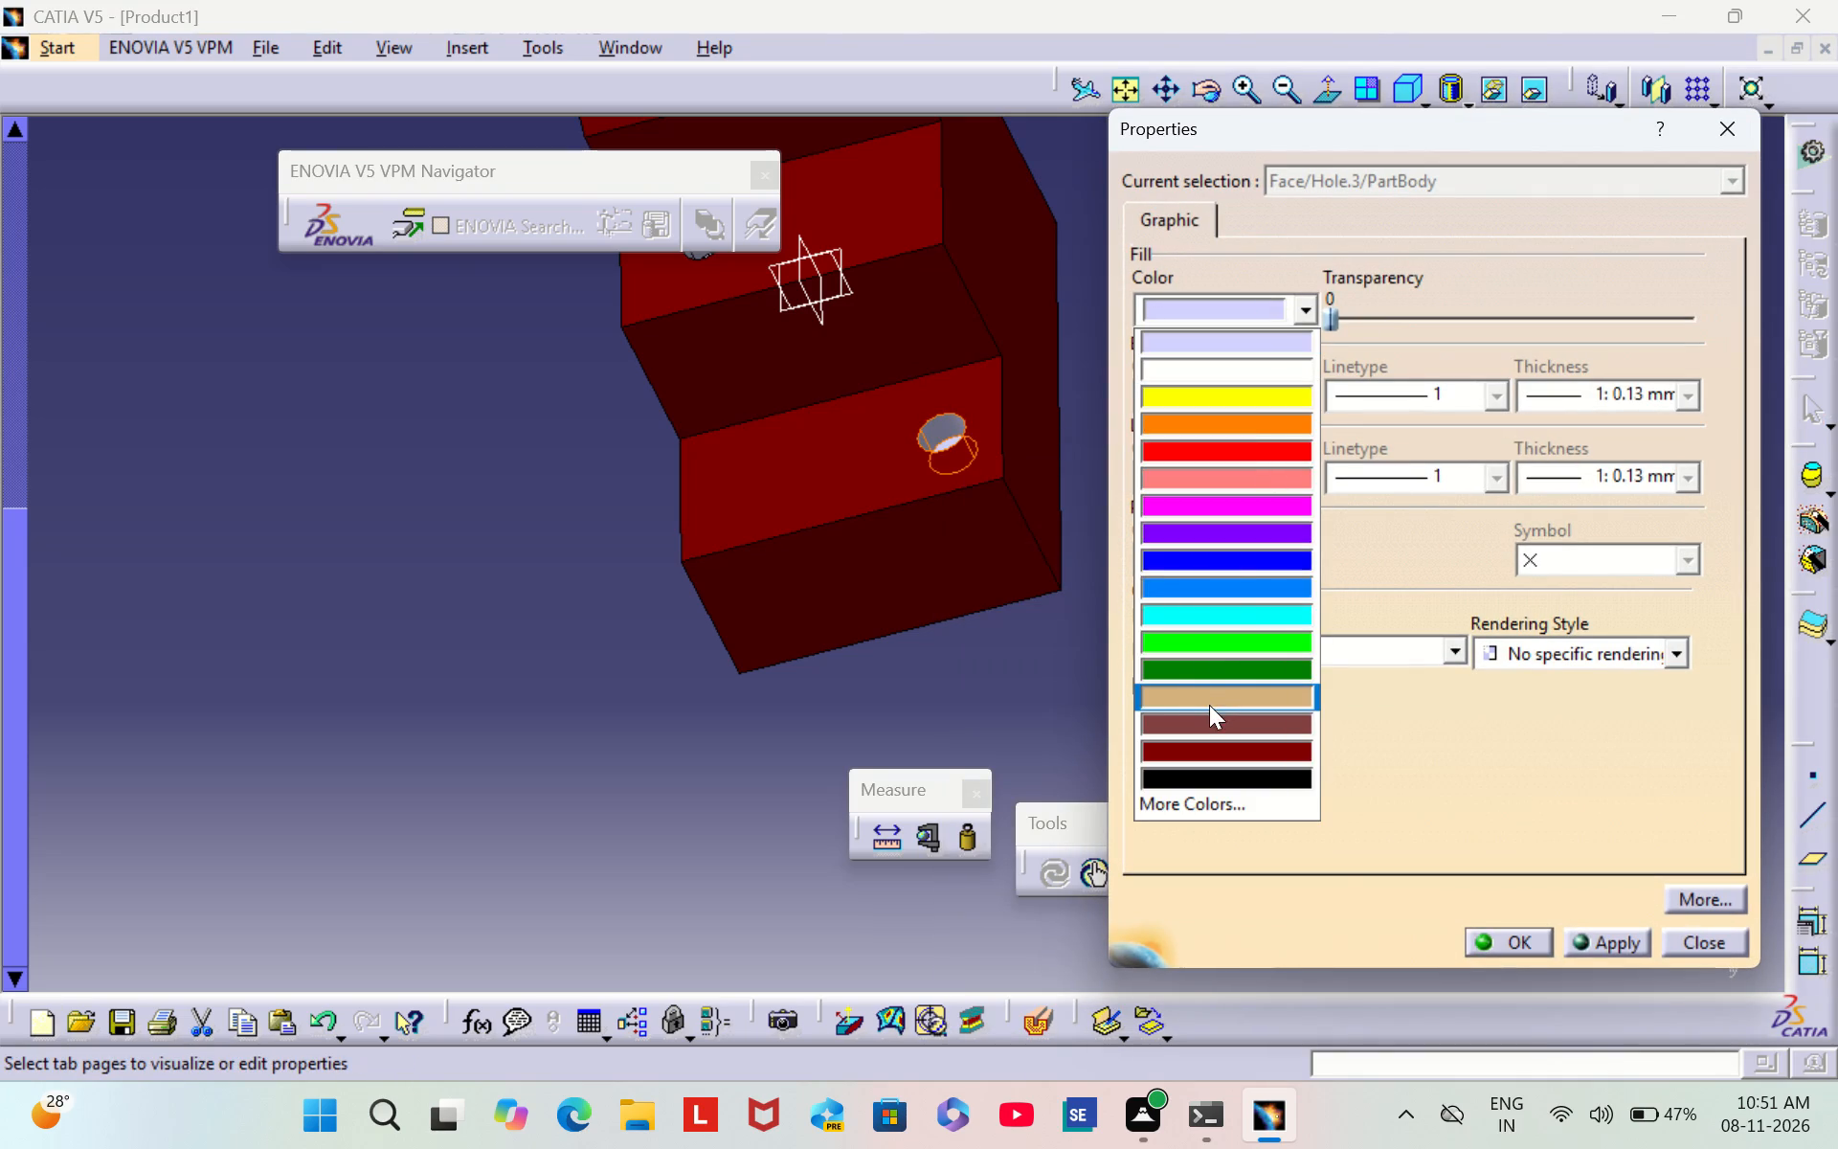
left_click(1209, 705)
left_click(1505, 941)
left_click(1322, 581)
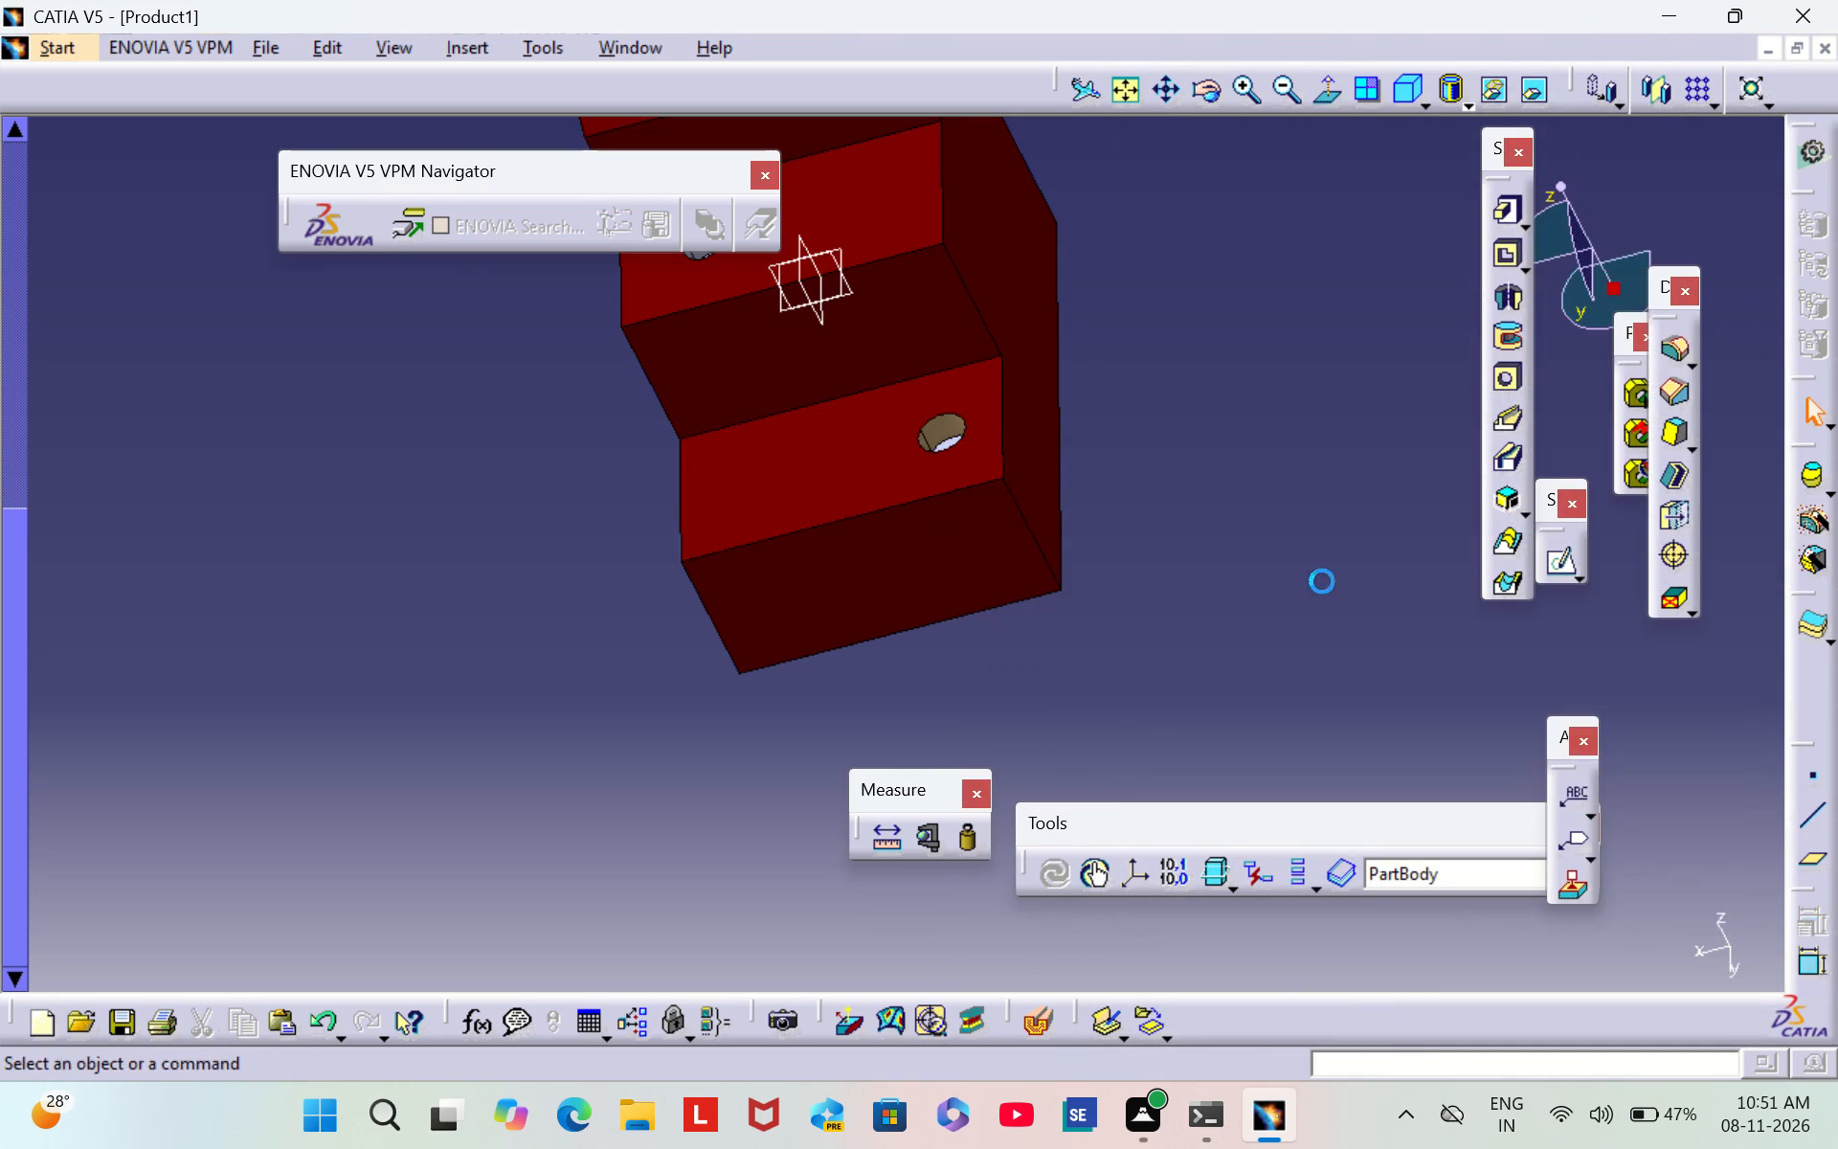
Set the fill colour of one half of the inner wall of the middle step's hole to tan.
scroll(475, 516, "down", 2)
middle_click_drag(475, 516, 651, 722)
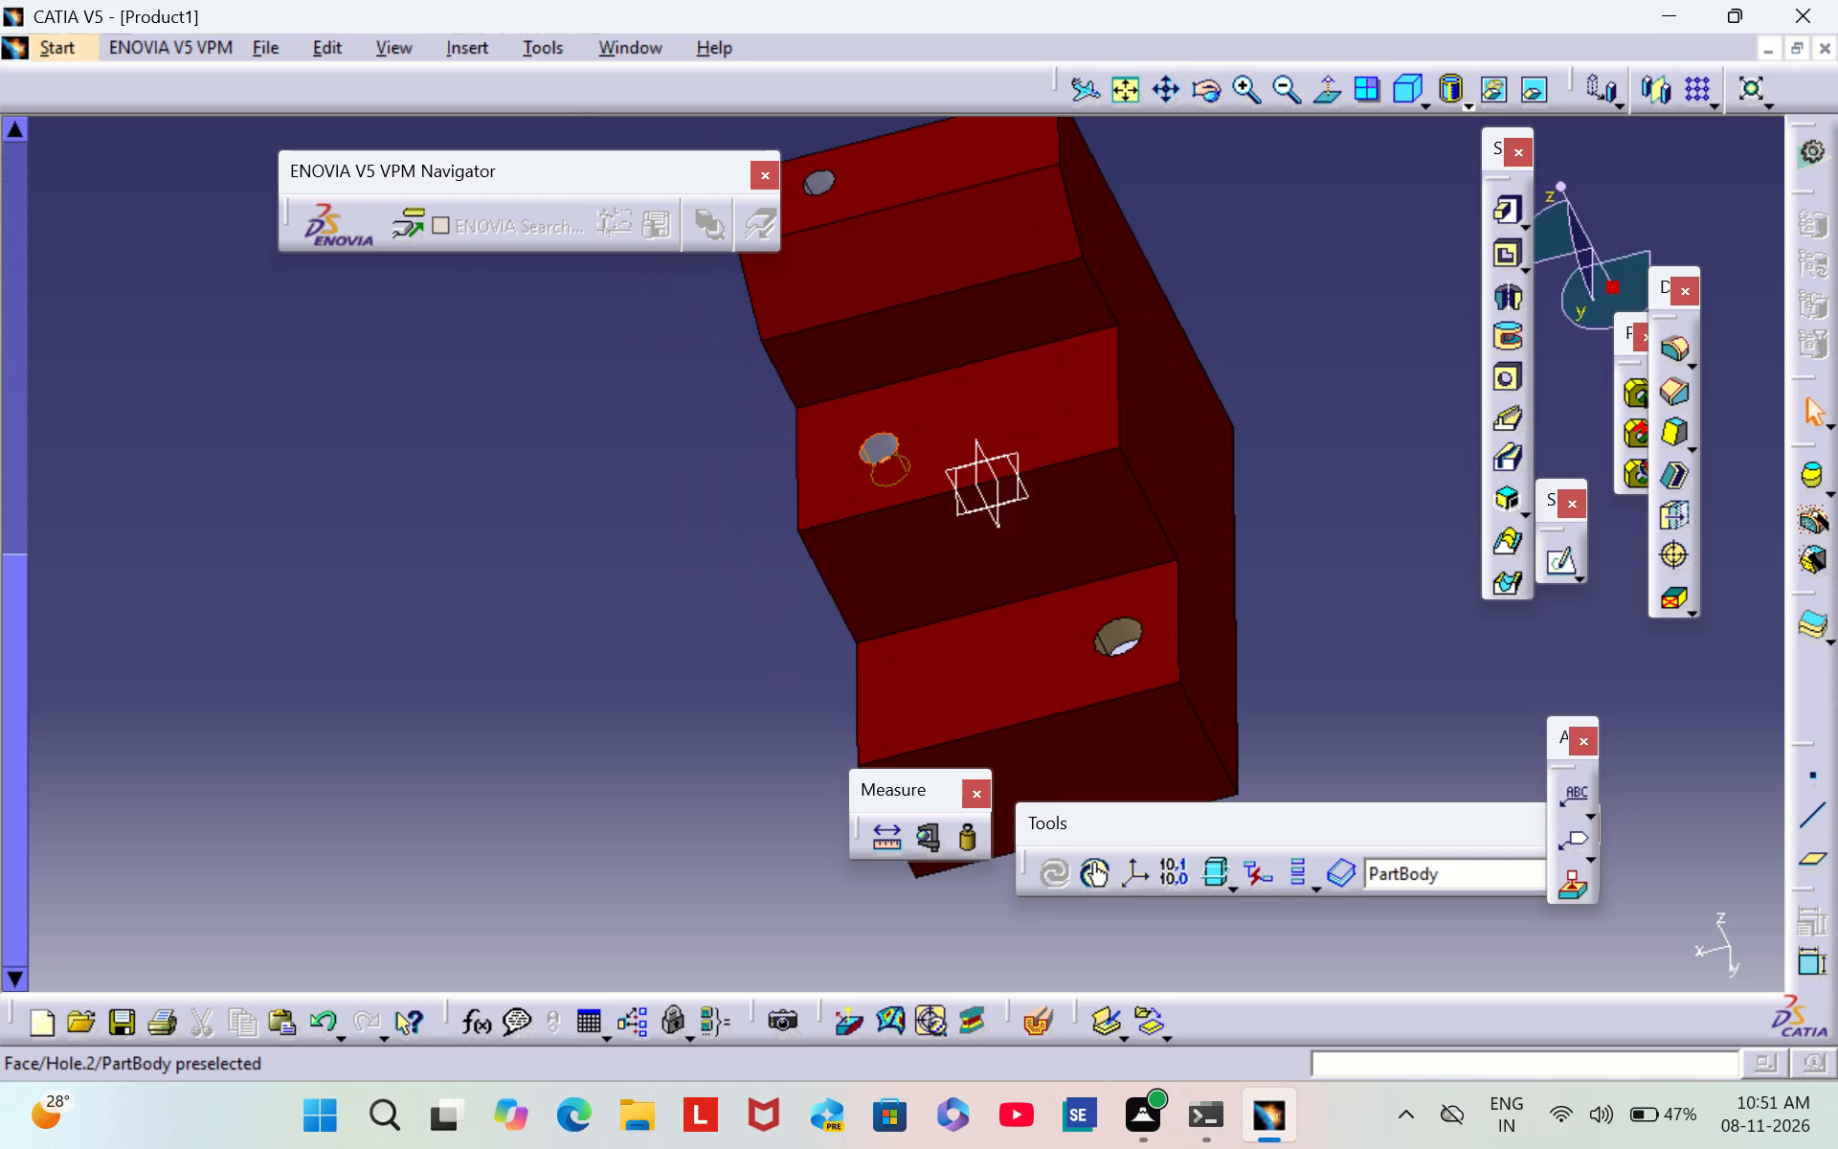
right_click(876, 445)
left_click(1032, 585)
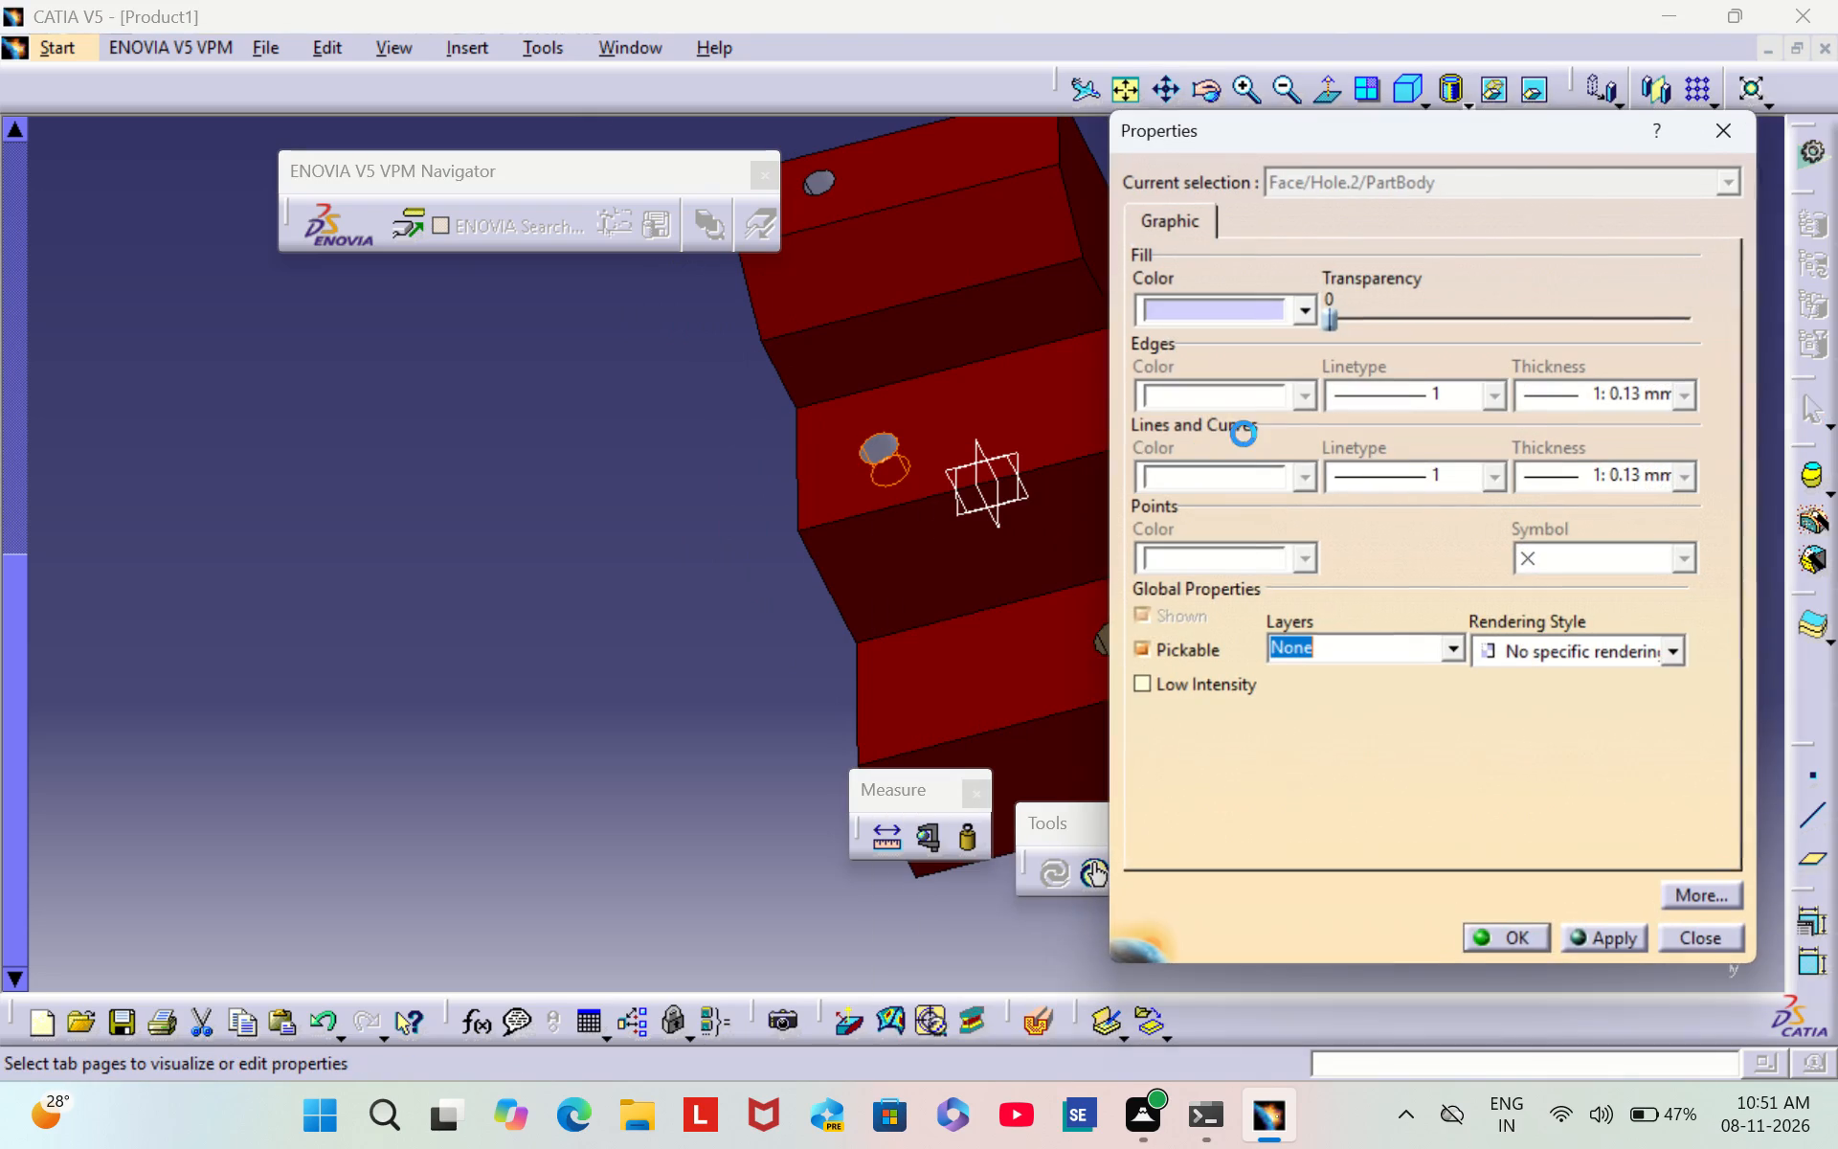
left_click(1312, 310)
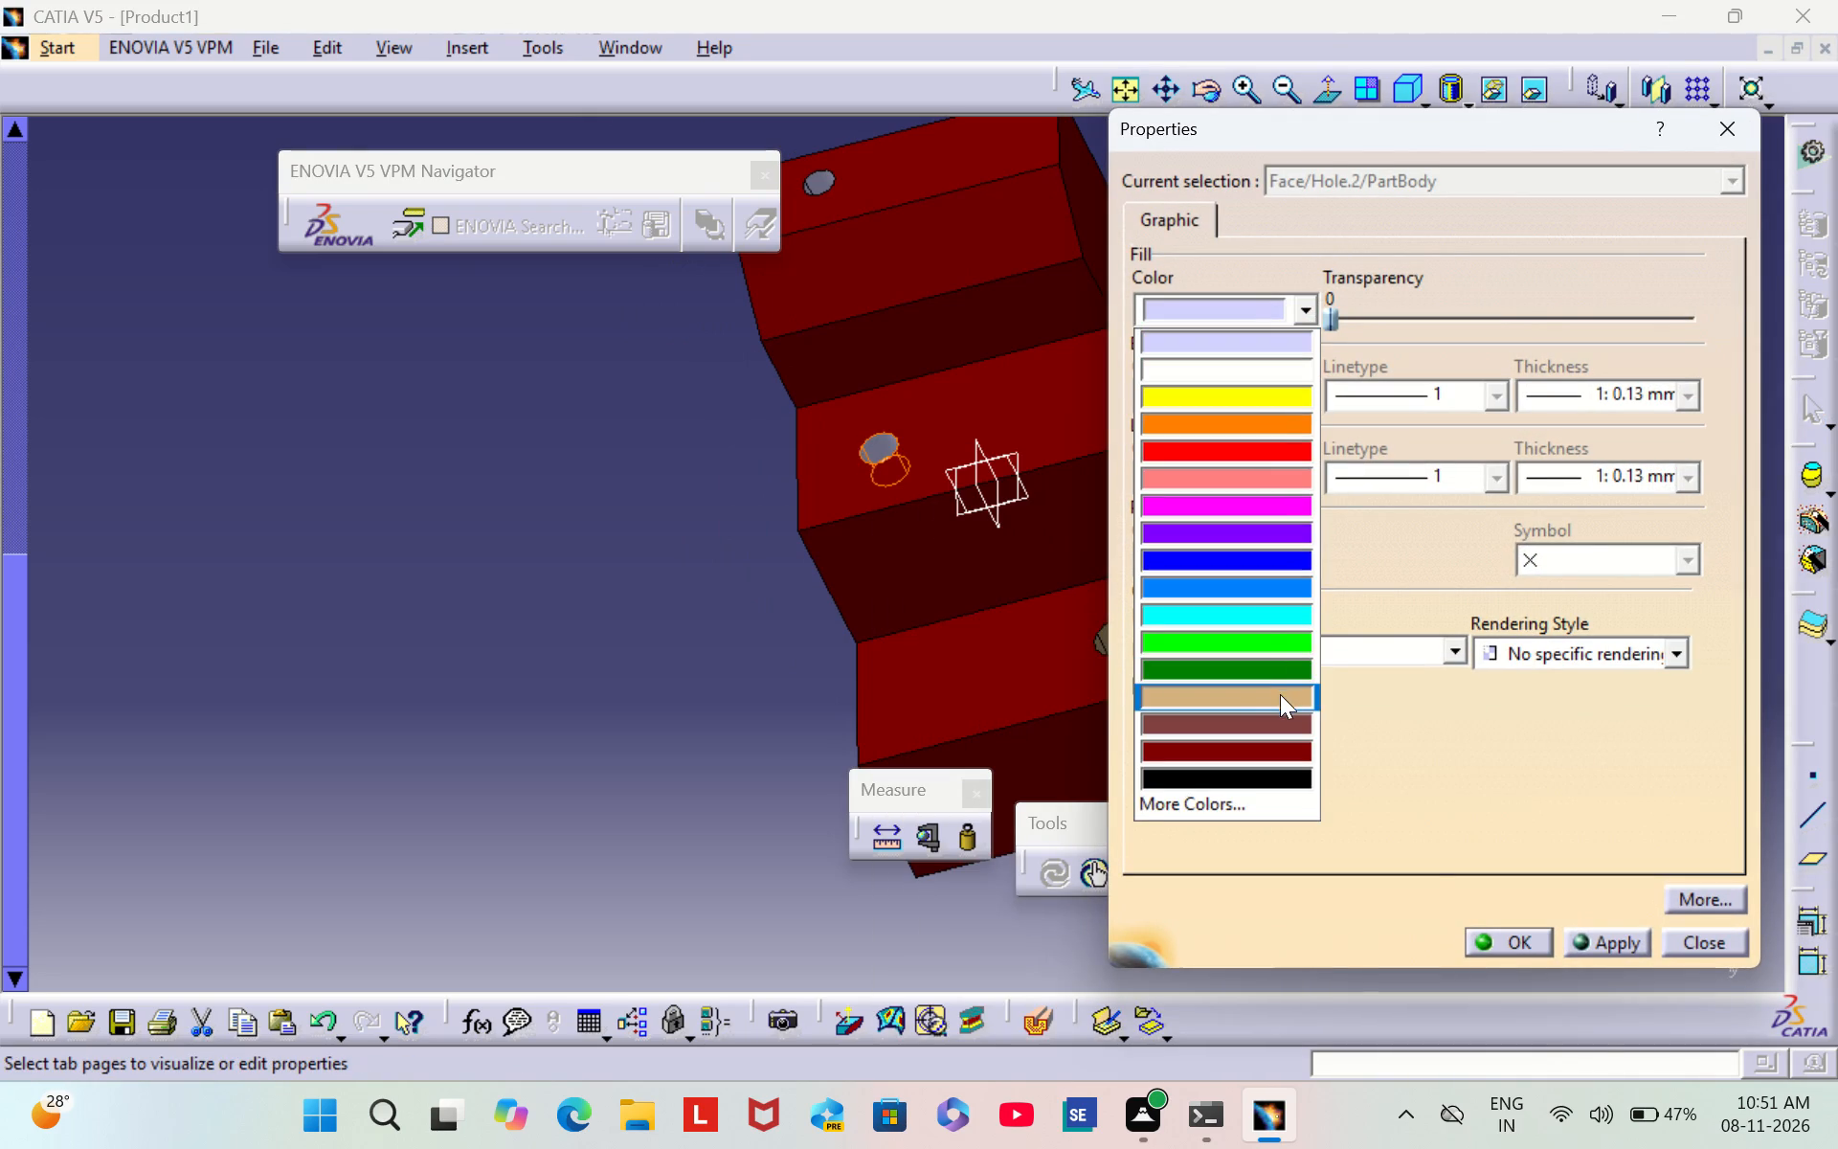
left_click(1280, 694)
left_click(1507, 943)
left_click(545, 493)
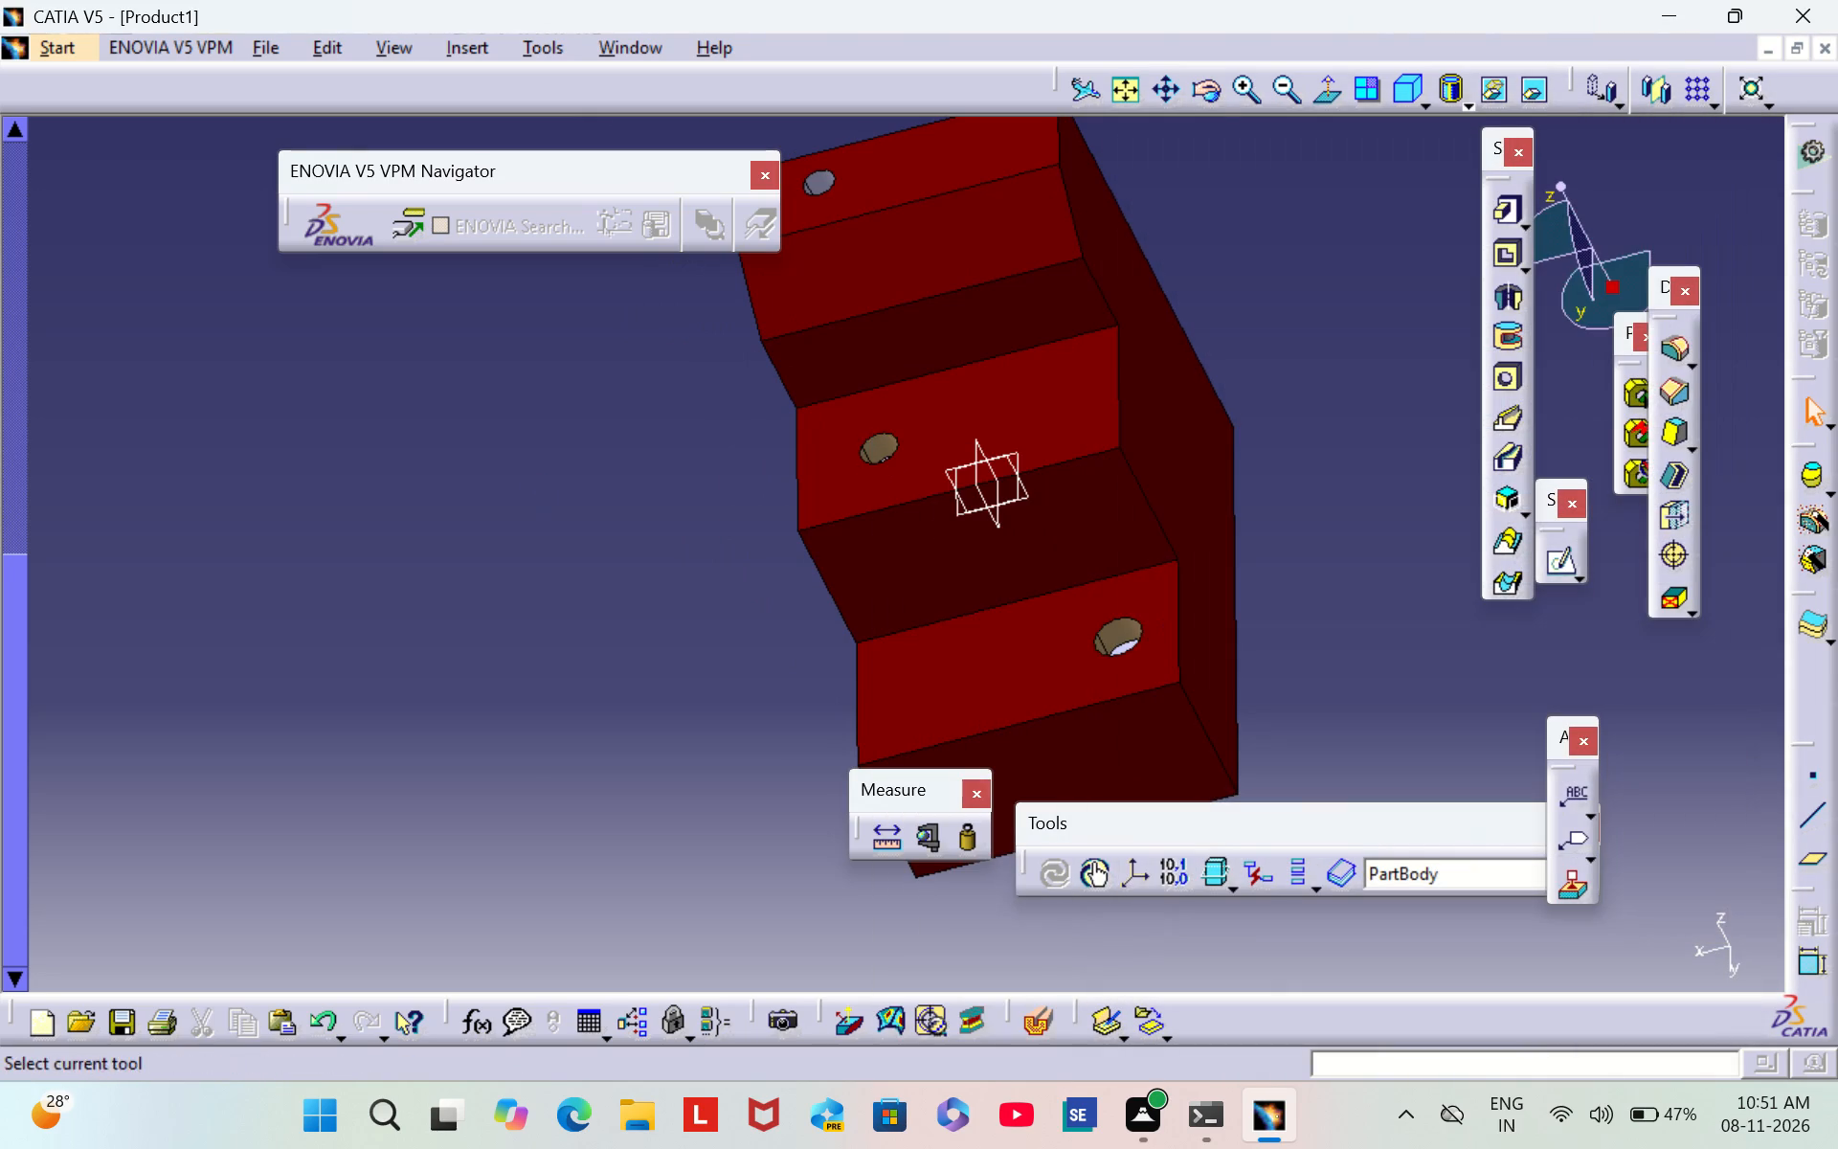
Set the fill colour of one half of the inner wall of the top step's hole to tan.
scroll(539, 491, "down", 1)
middle_click_drag(539, 491, 762, 666)
right_click_drag(539, 491, 762, 666)
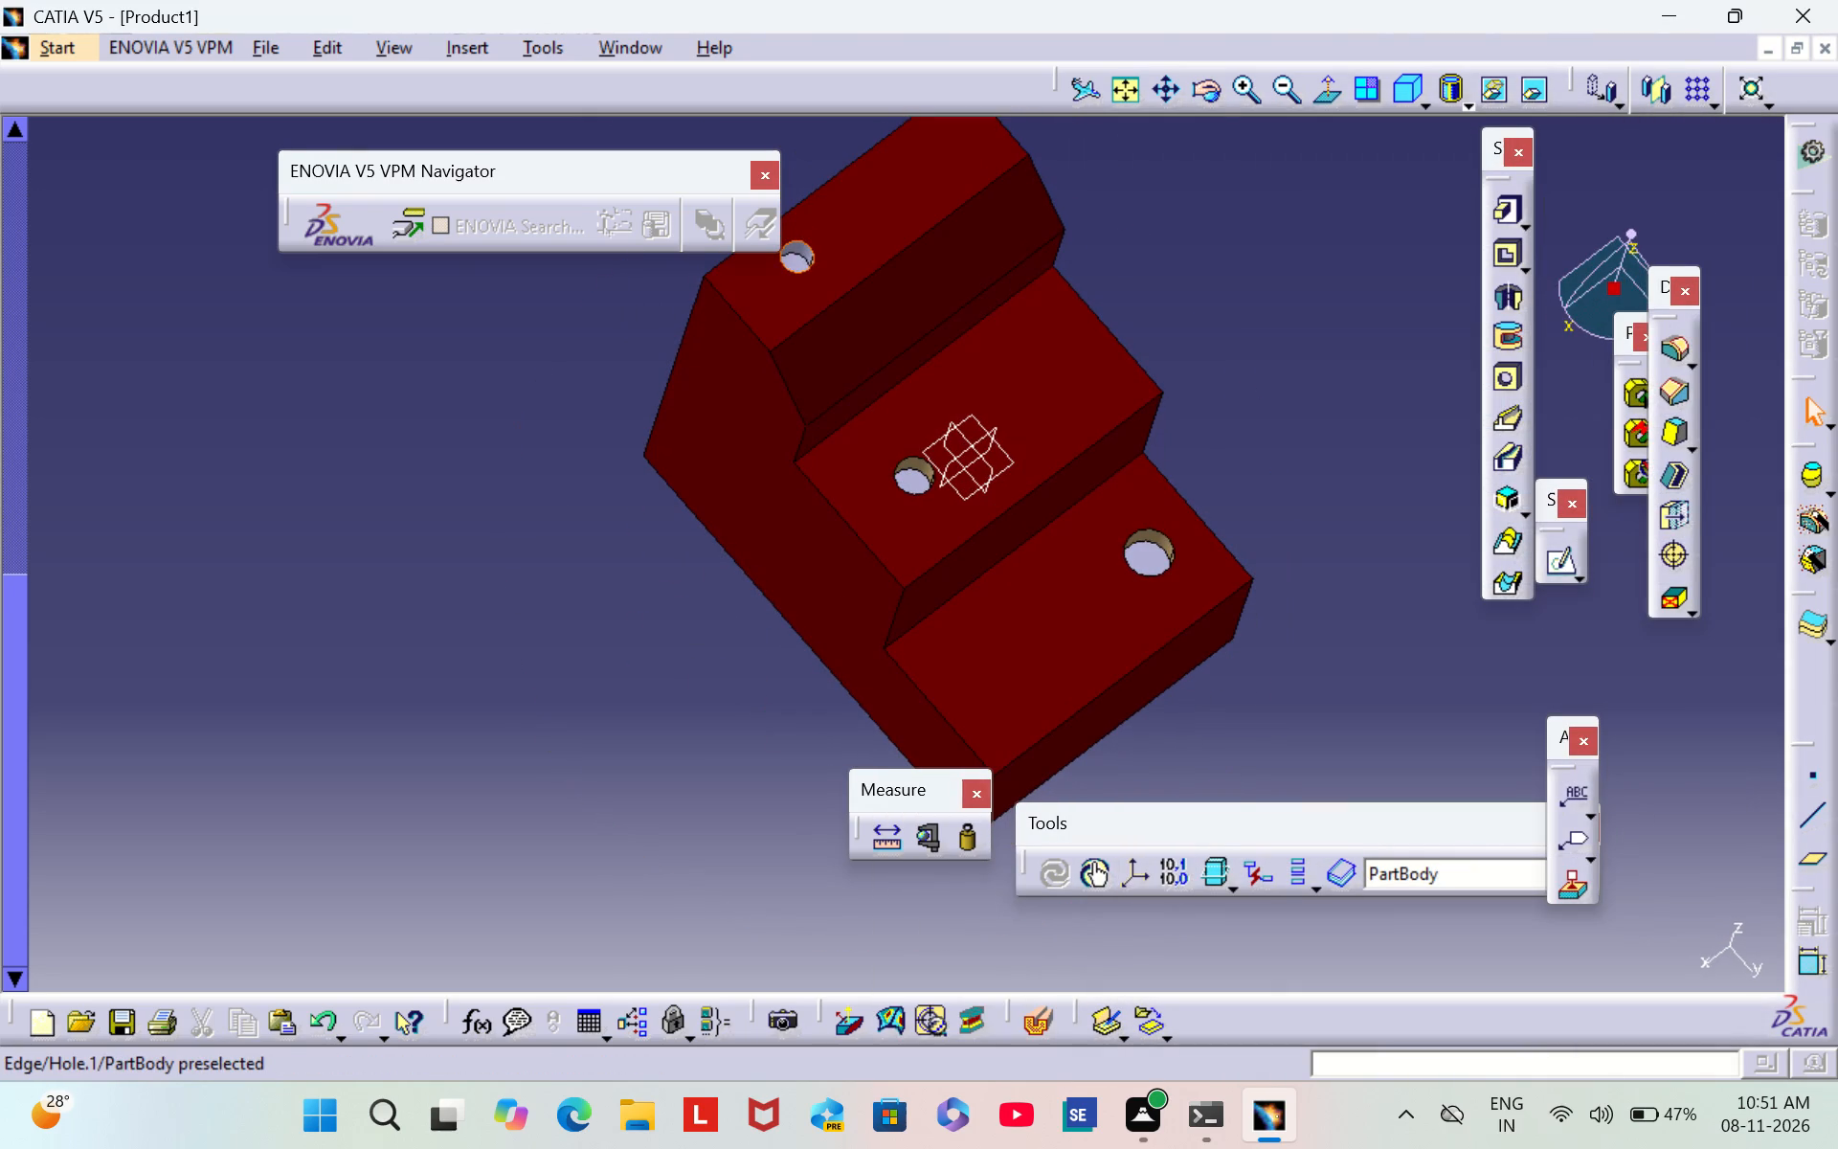
right_click(796, 256)
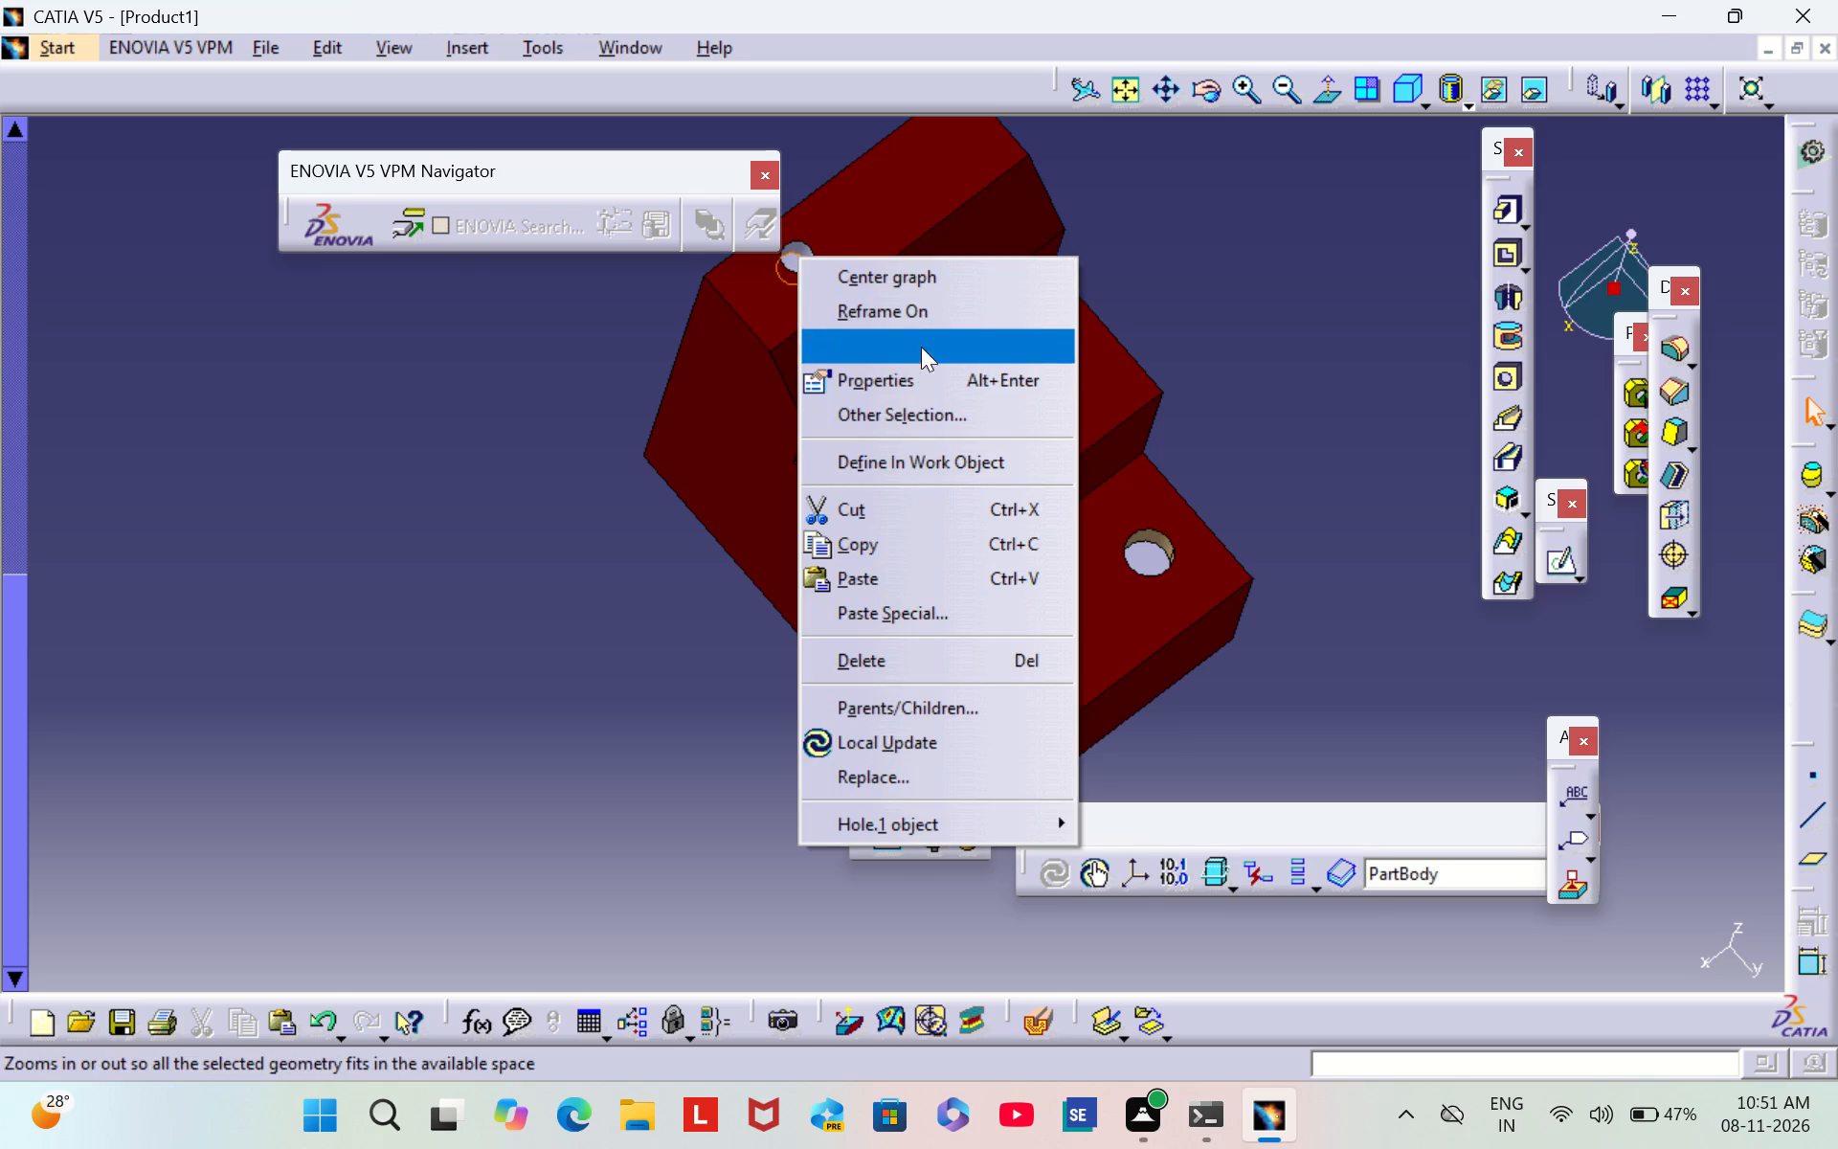
right_click(911, 380)
left_click(1207, 311)
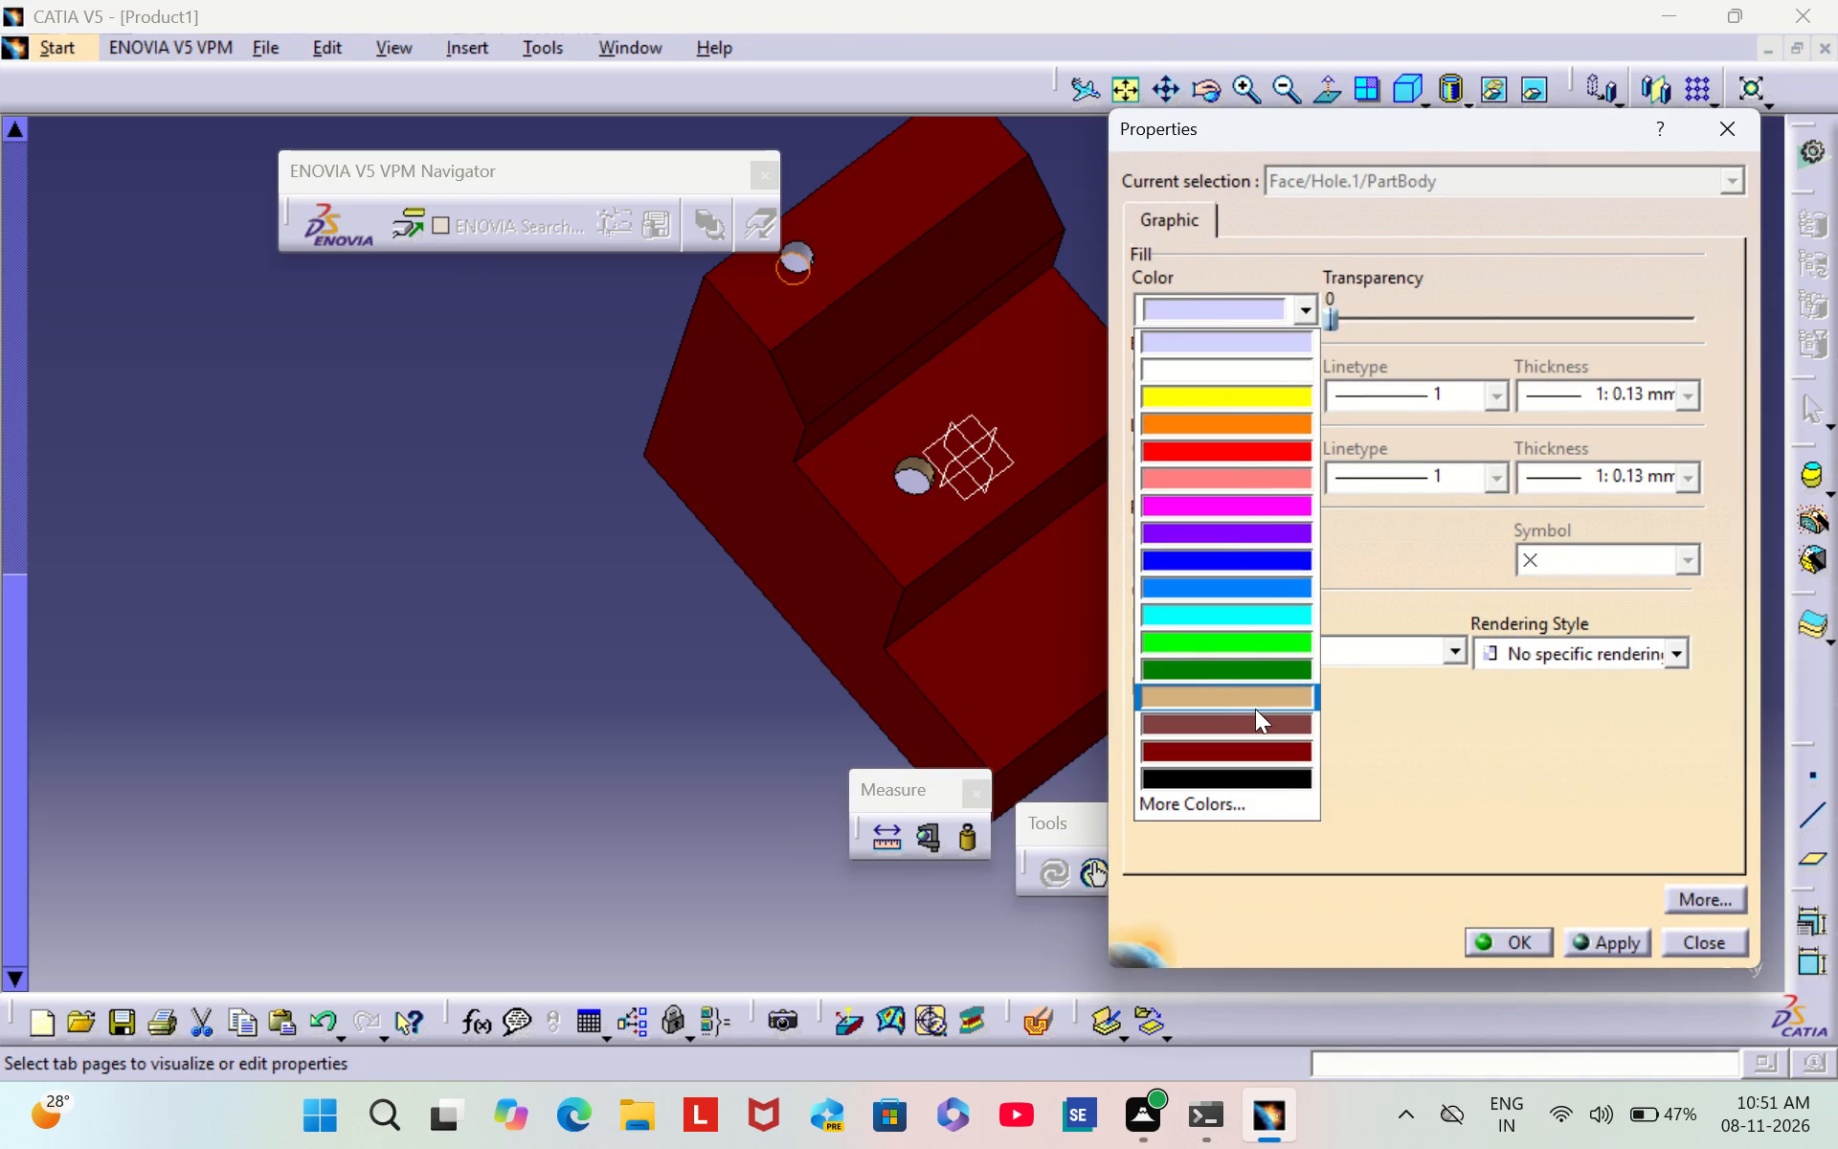
left_click(1255, 709)
left_click(1485, 927)
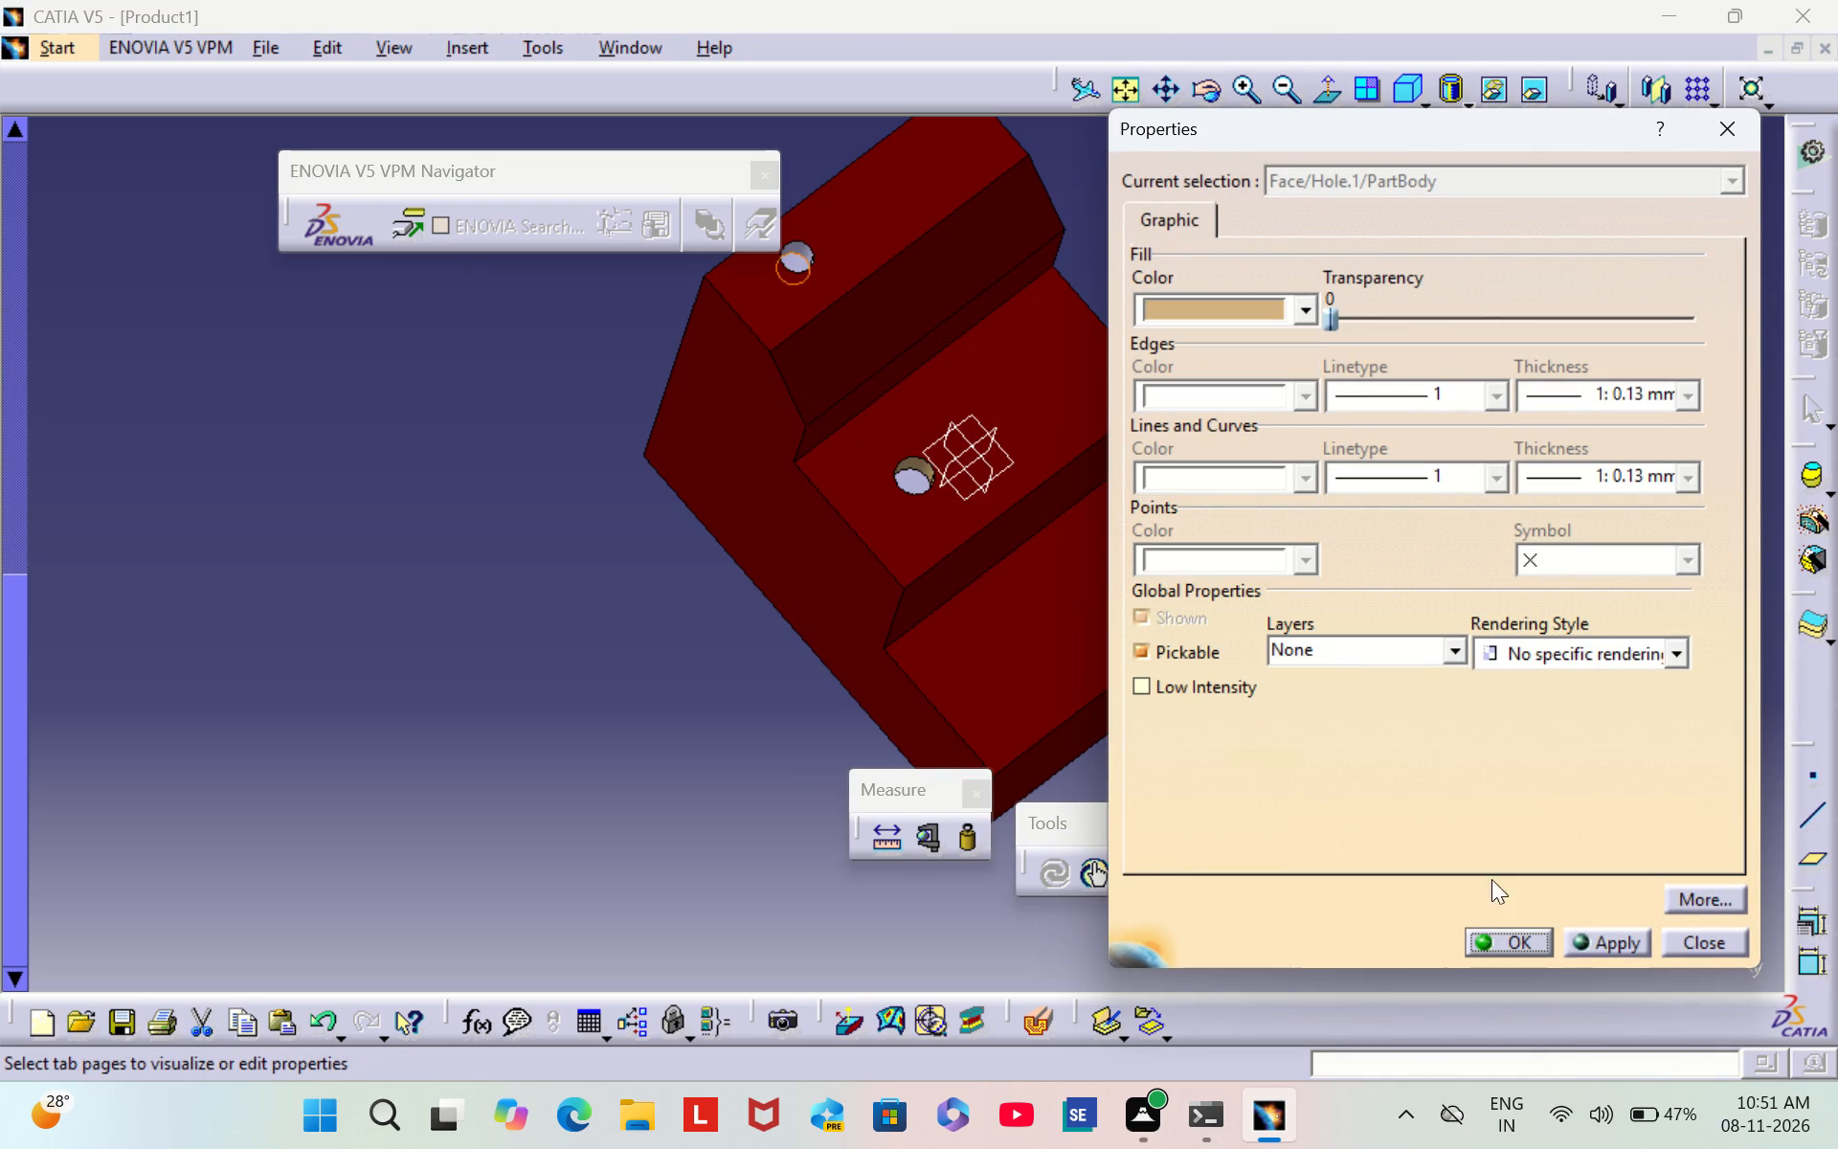
left_click(1495, 946)
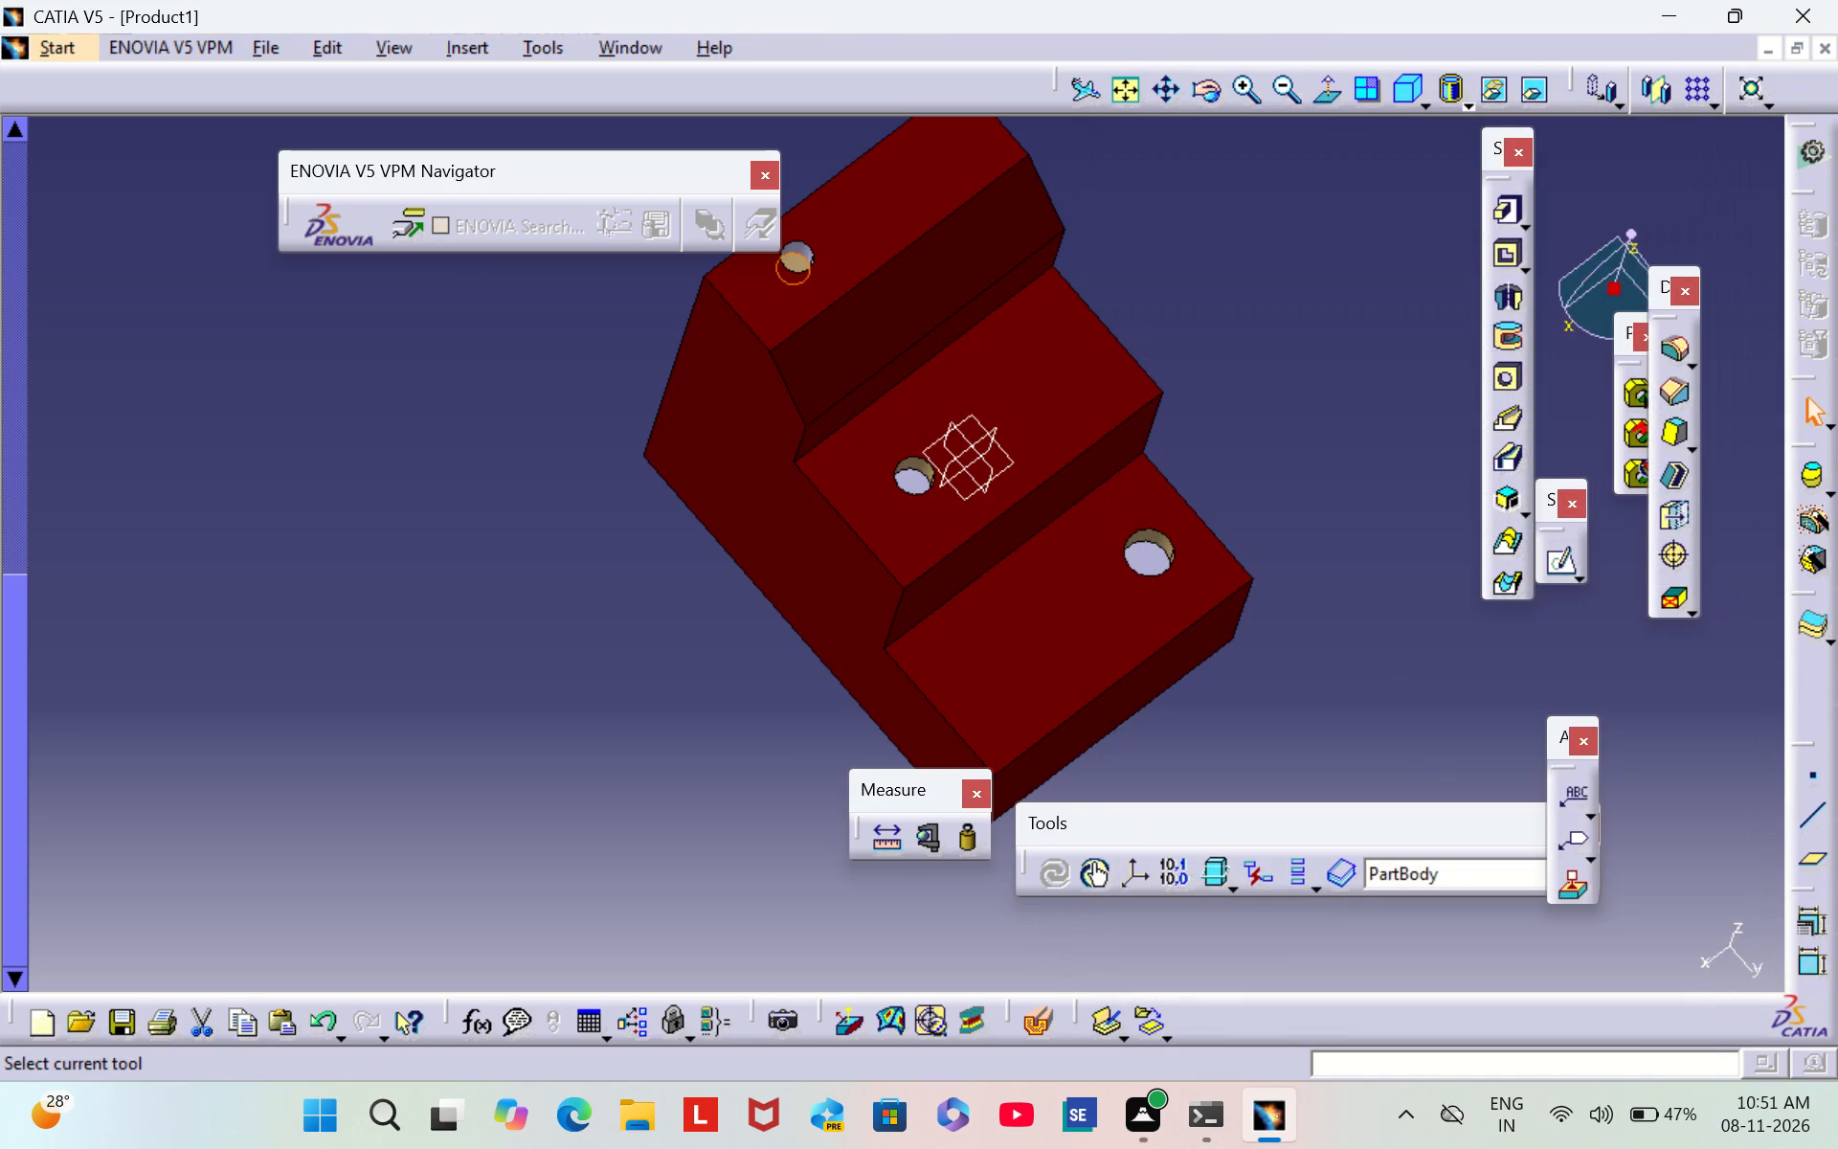
left_click(1377, 607)
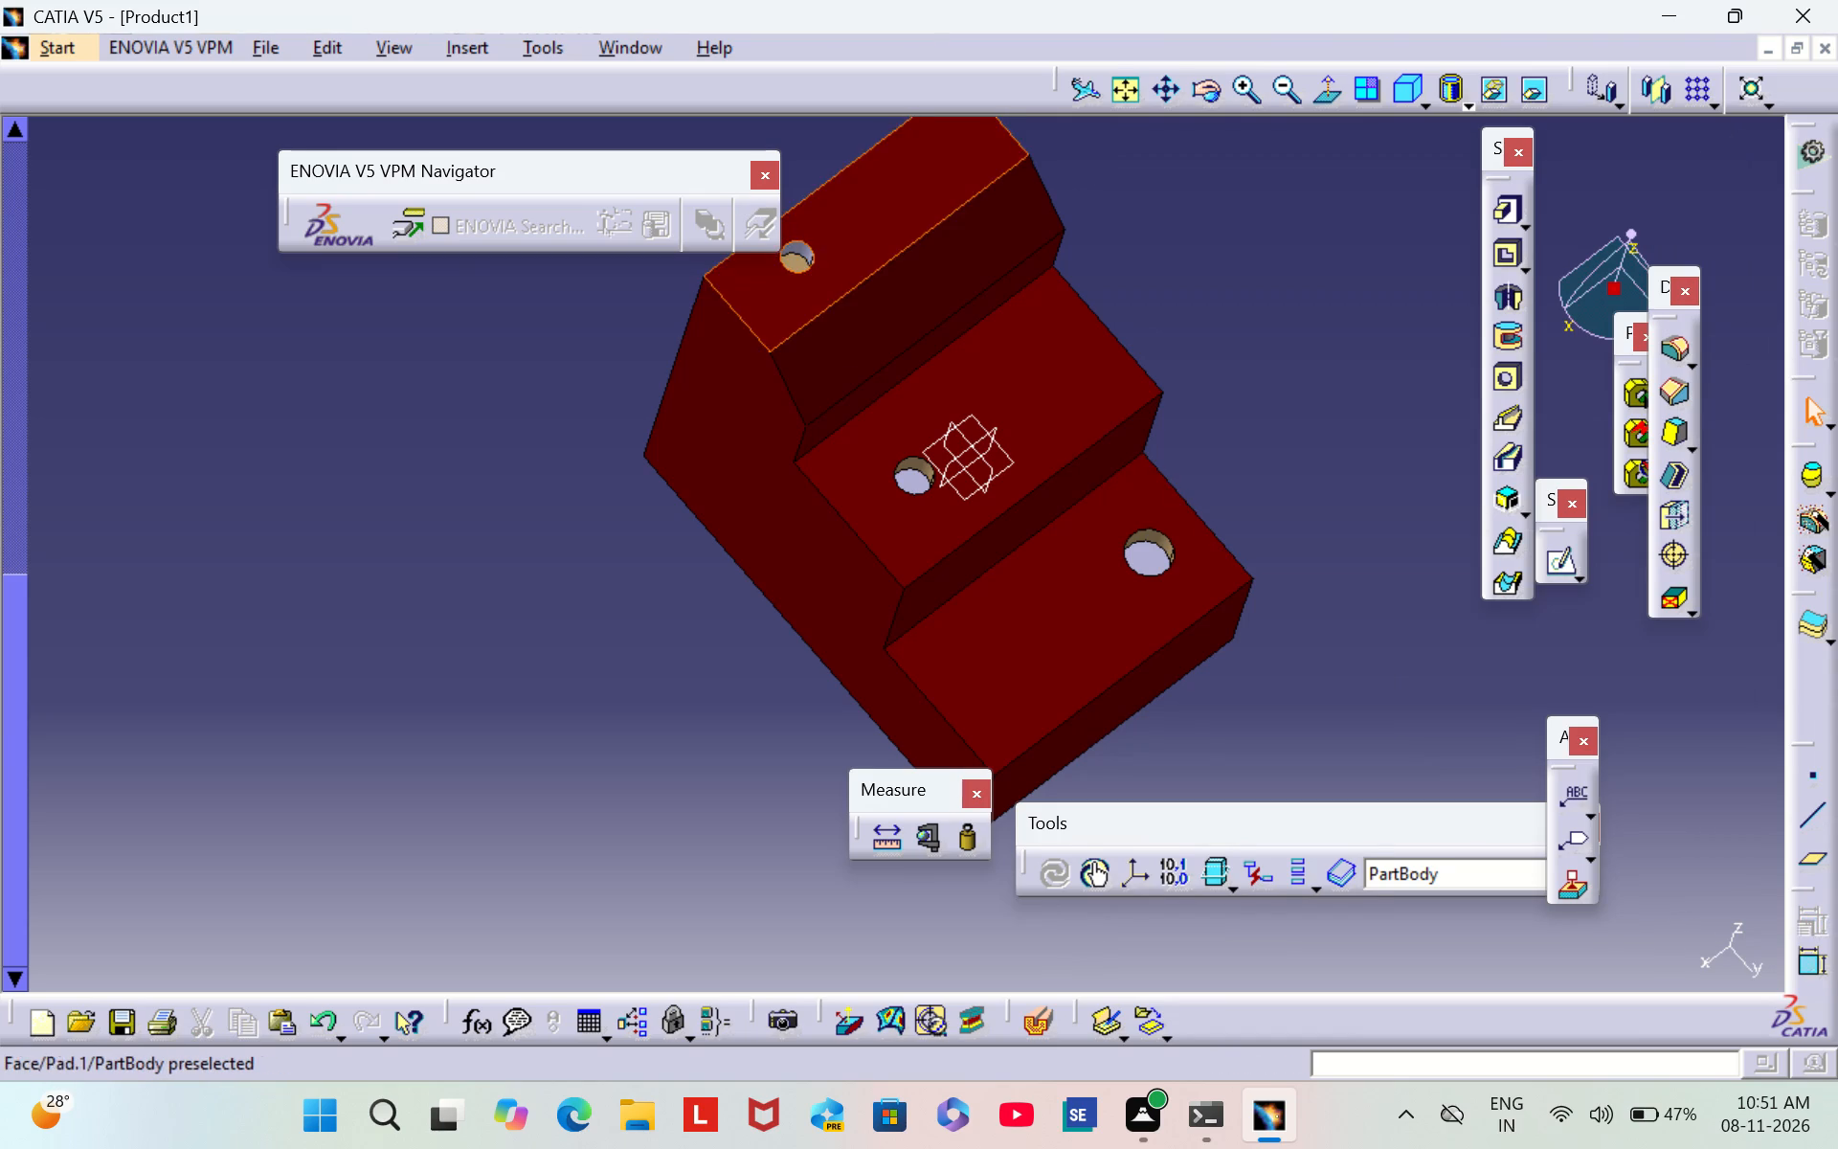
Set the fill colour of the remaining half of the inner wall of the top step's hole to tan.
triple_click(1243, 85)
double_click(1243, 85)
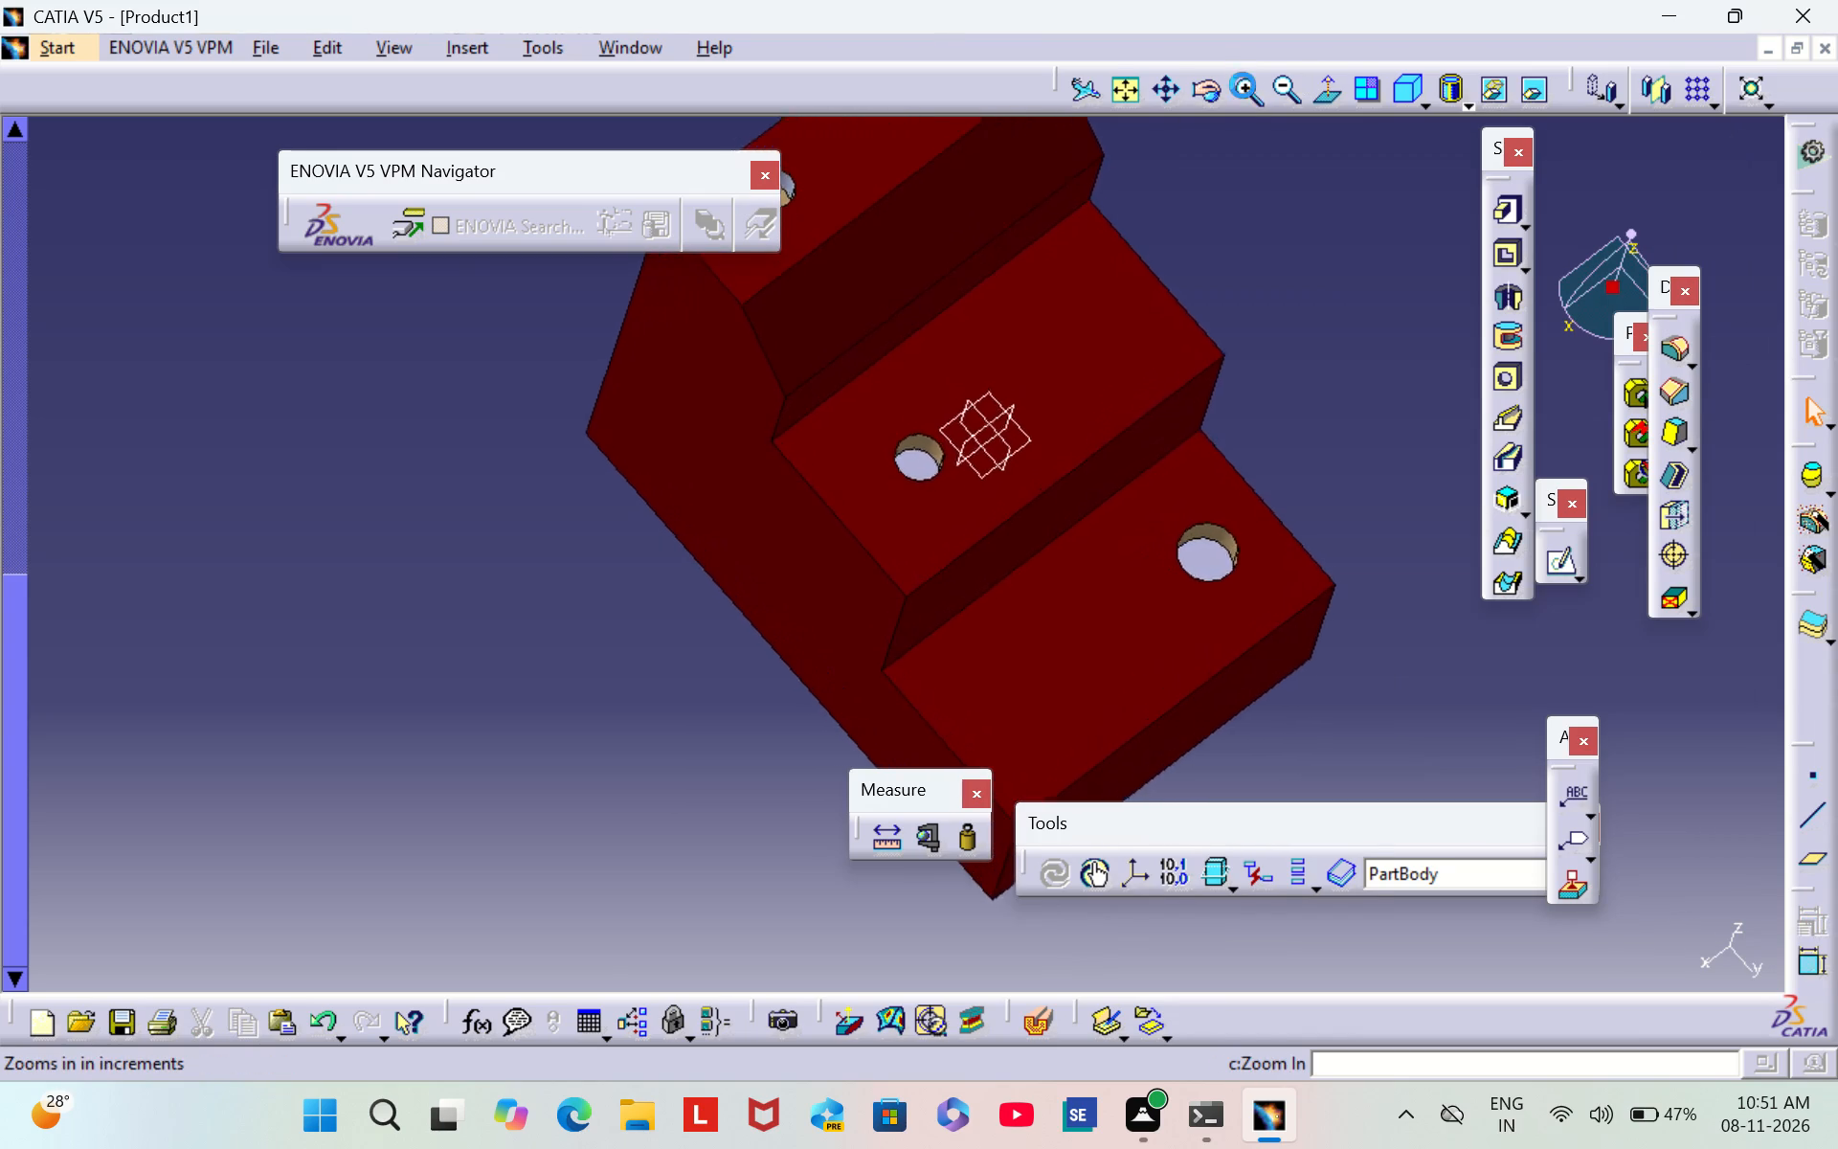
middle_click_drag(422, 582, 728, 747)
scroll(422, 582, "down", 1)
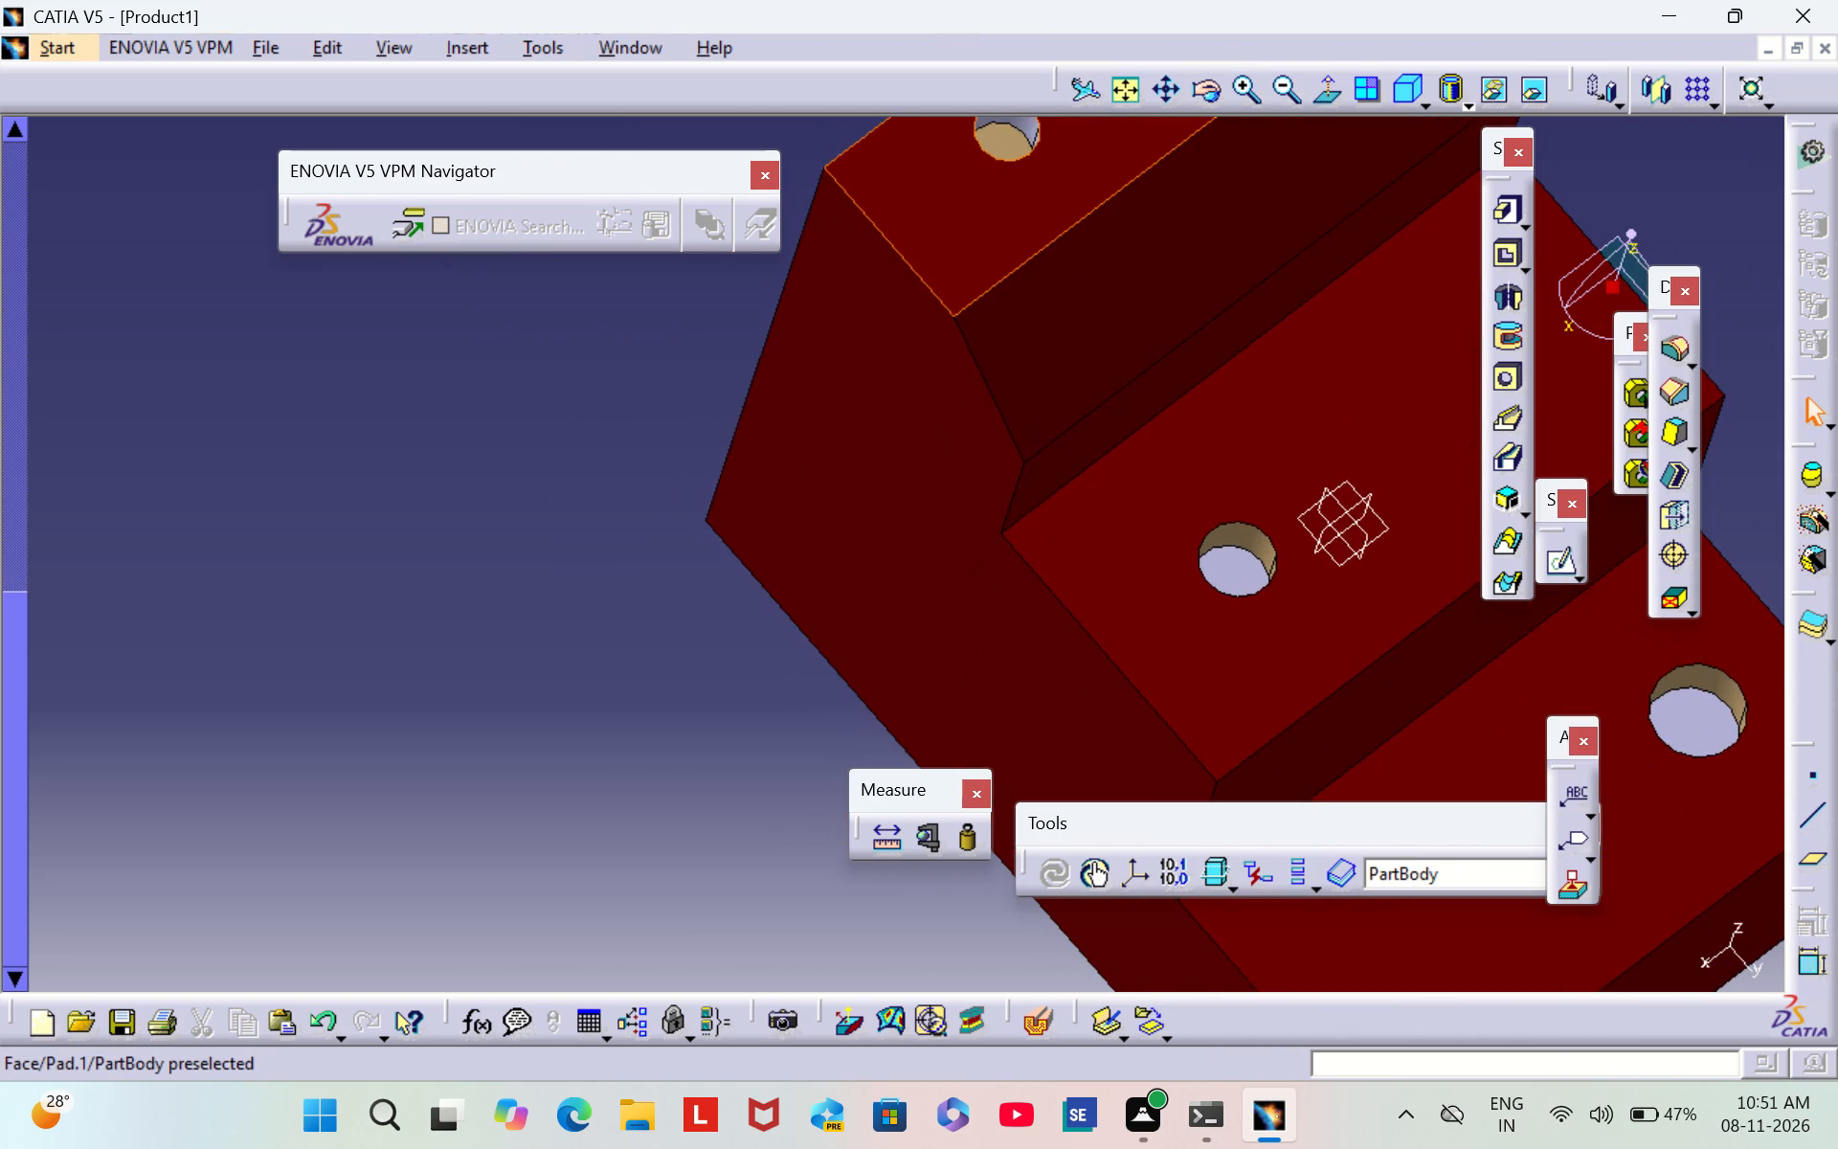
middle_click_drag(1046, 205, 942, 434)
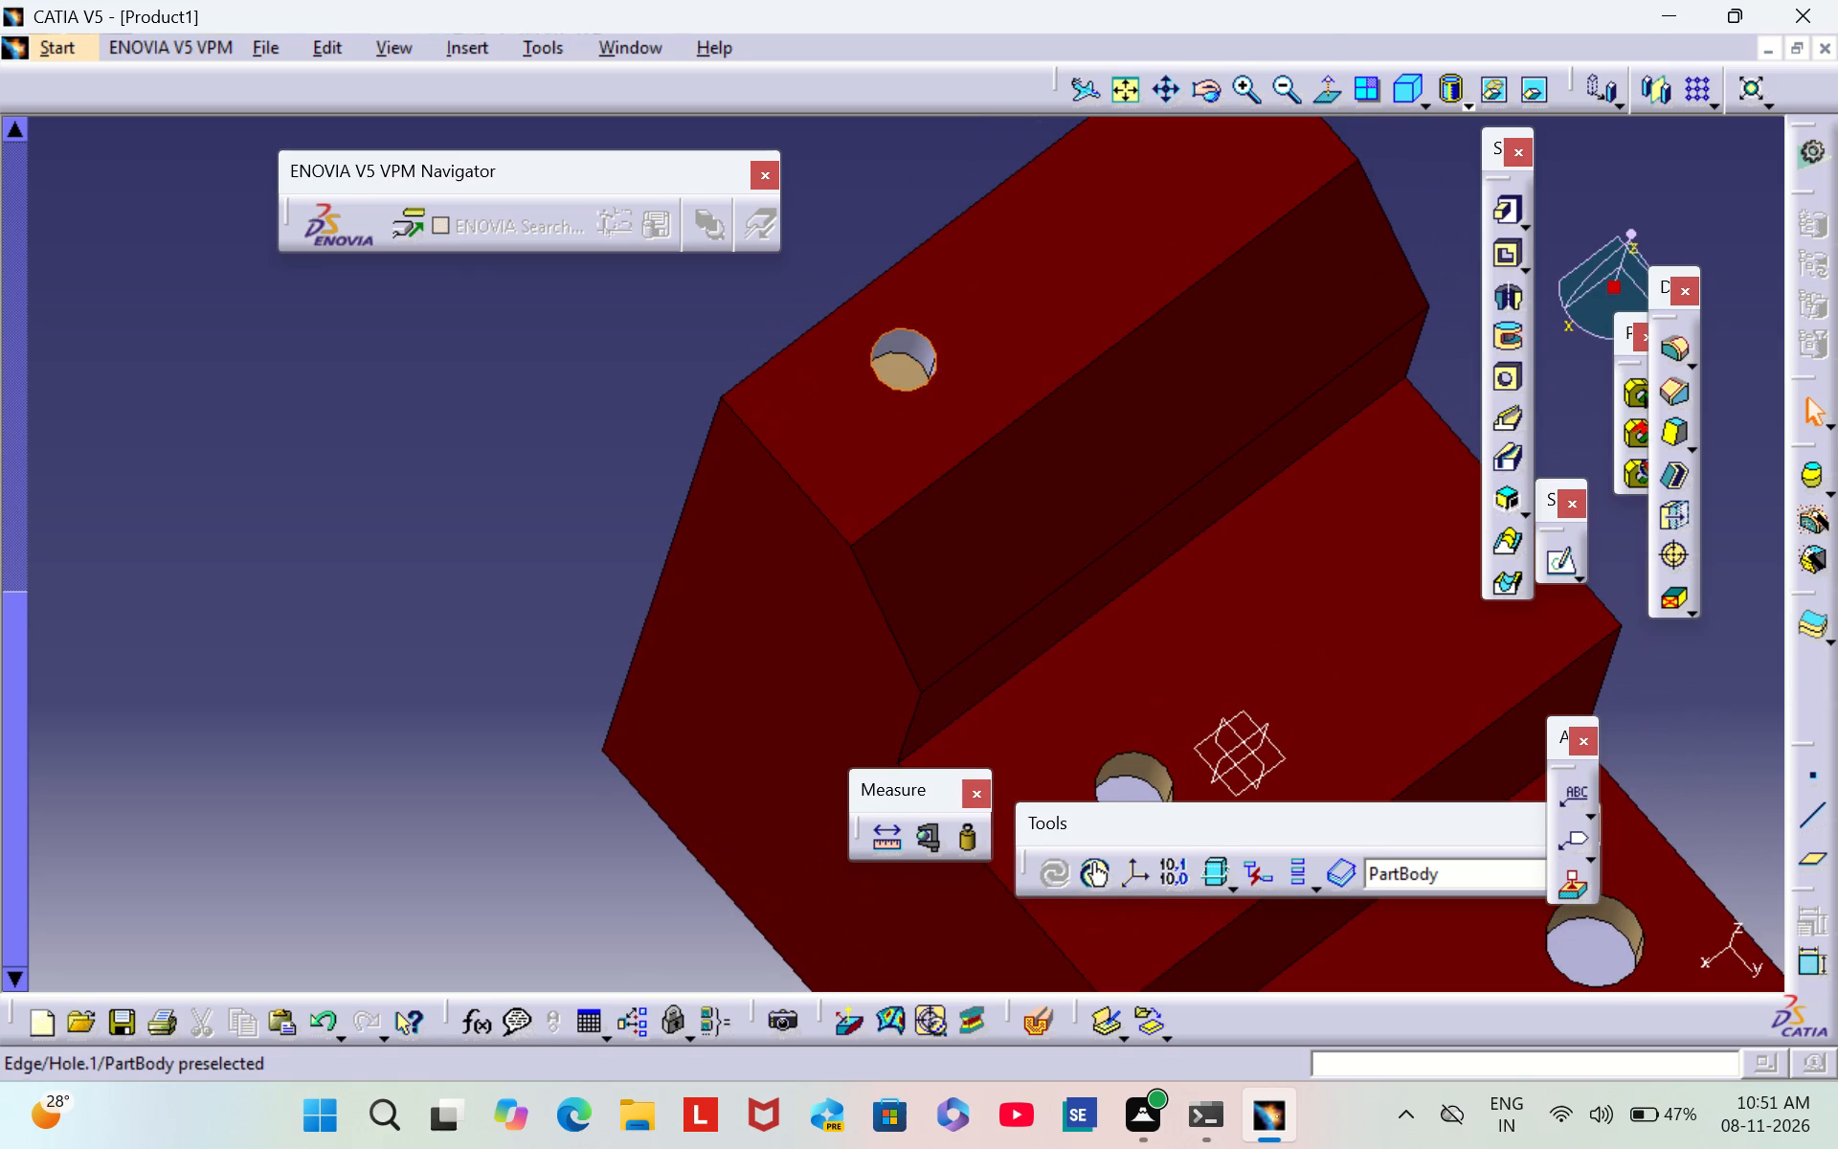
right_click(908, 337)
left_click(990, 462)
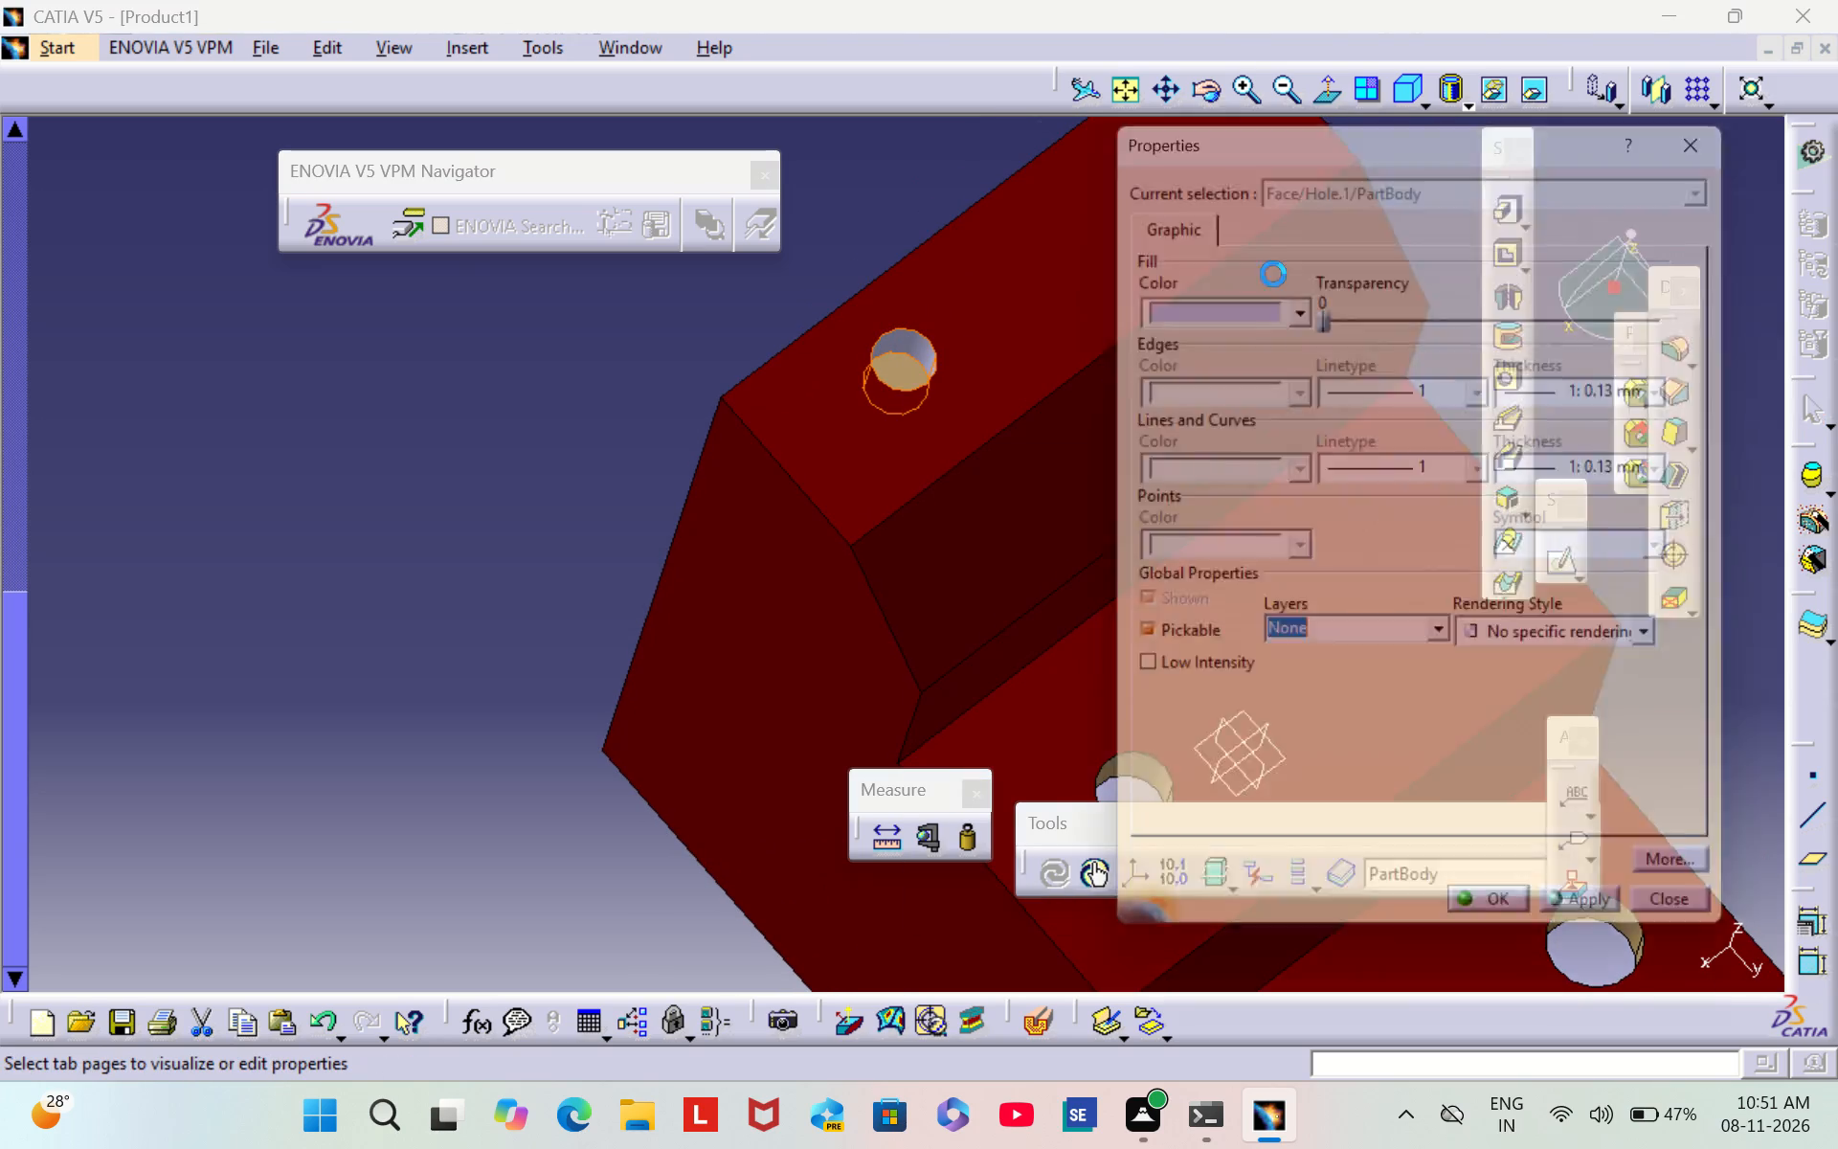
left_click(1244, 316)
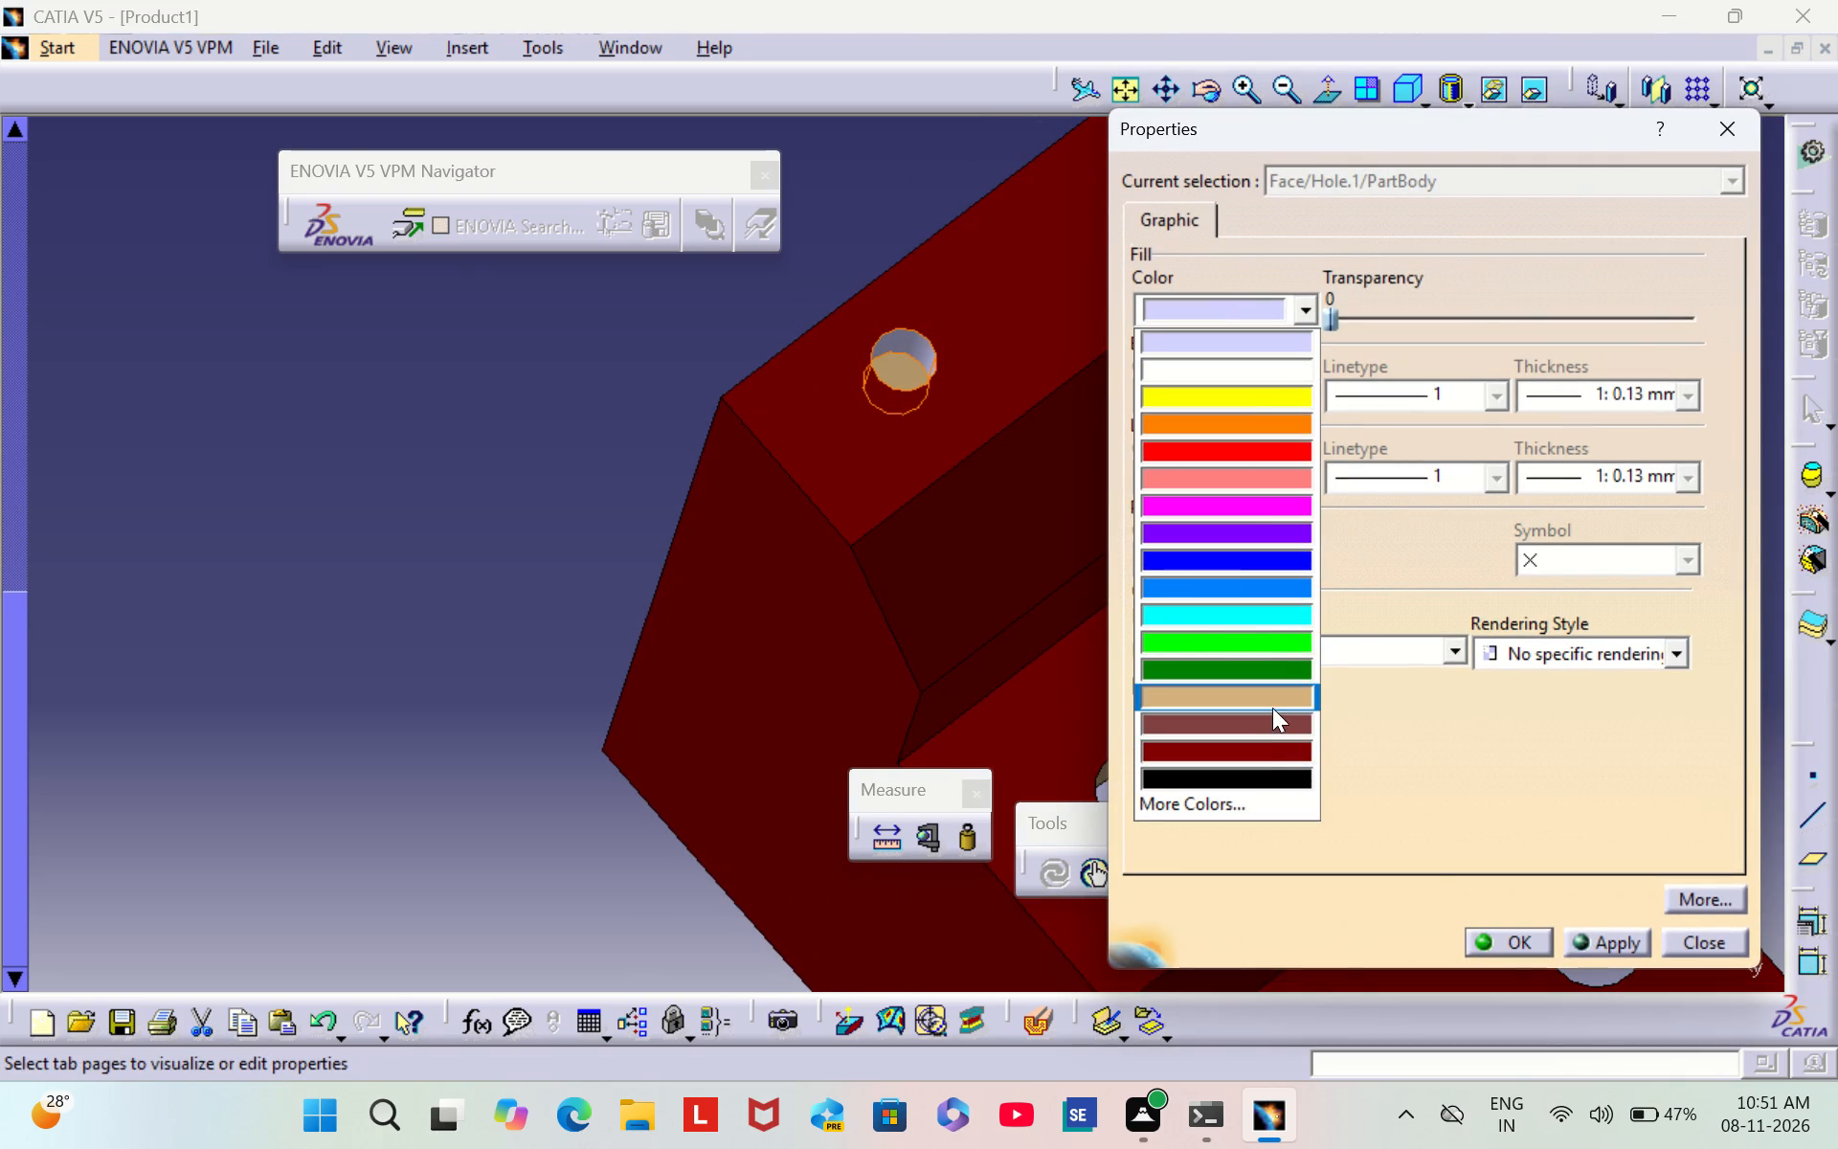
left_click(1272, 708)
left_click(1530, 941)
left_click(332, 560)
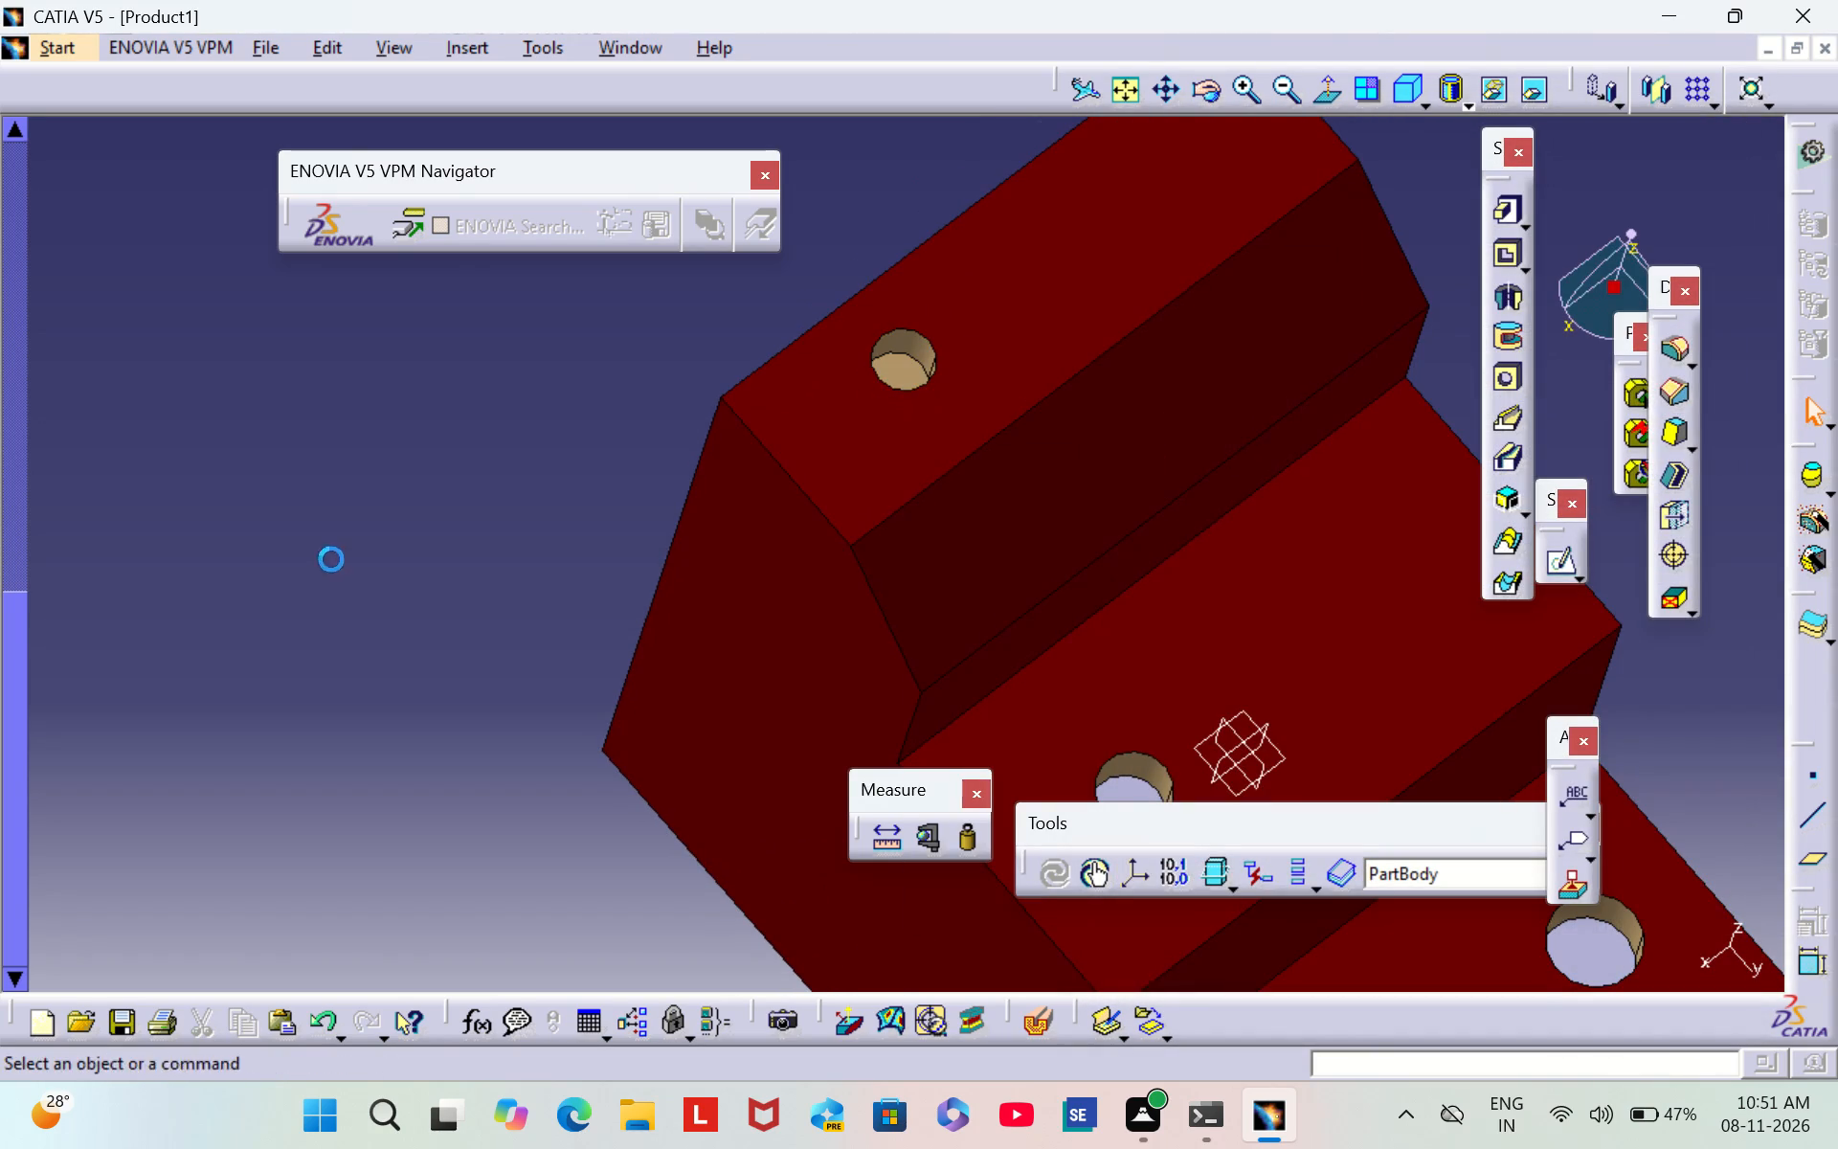
Set the fill colour of the remaining half of the inner wall of the middle step's hole to tan.
middle_click_drag(1020, 547, 858, 394)
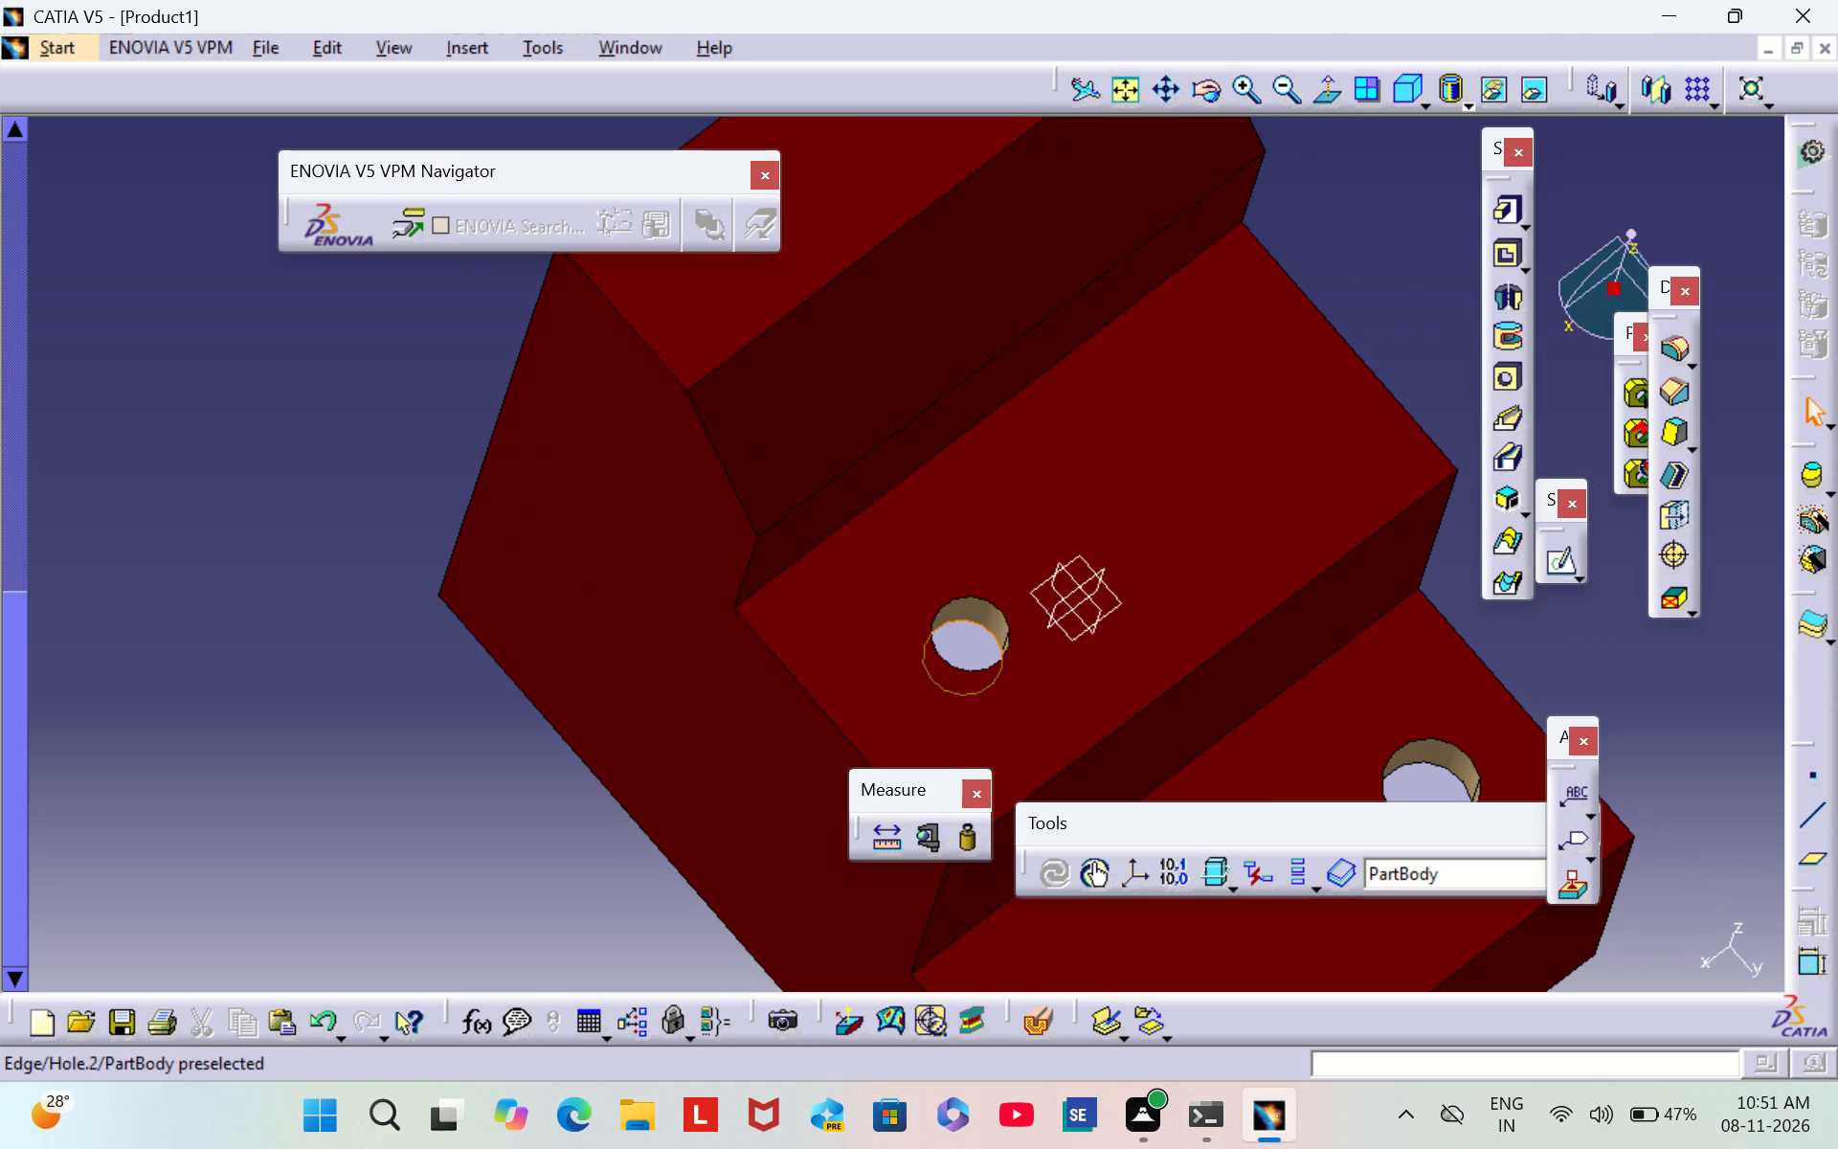
right_click(954, 631)
left_click(1039, 168)
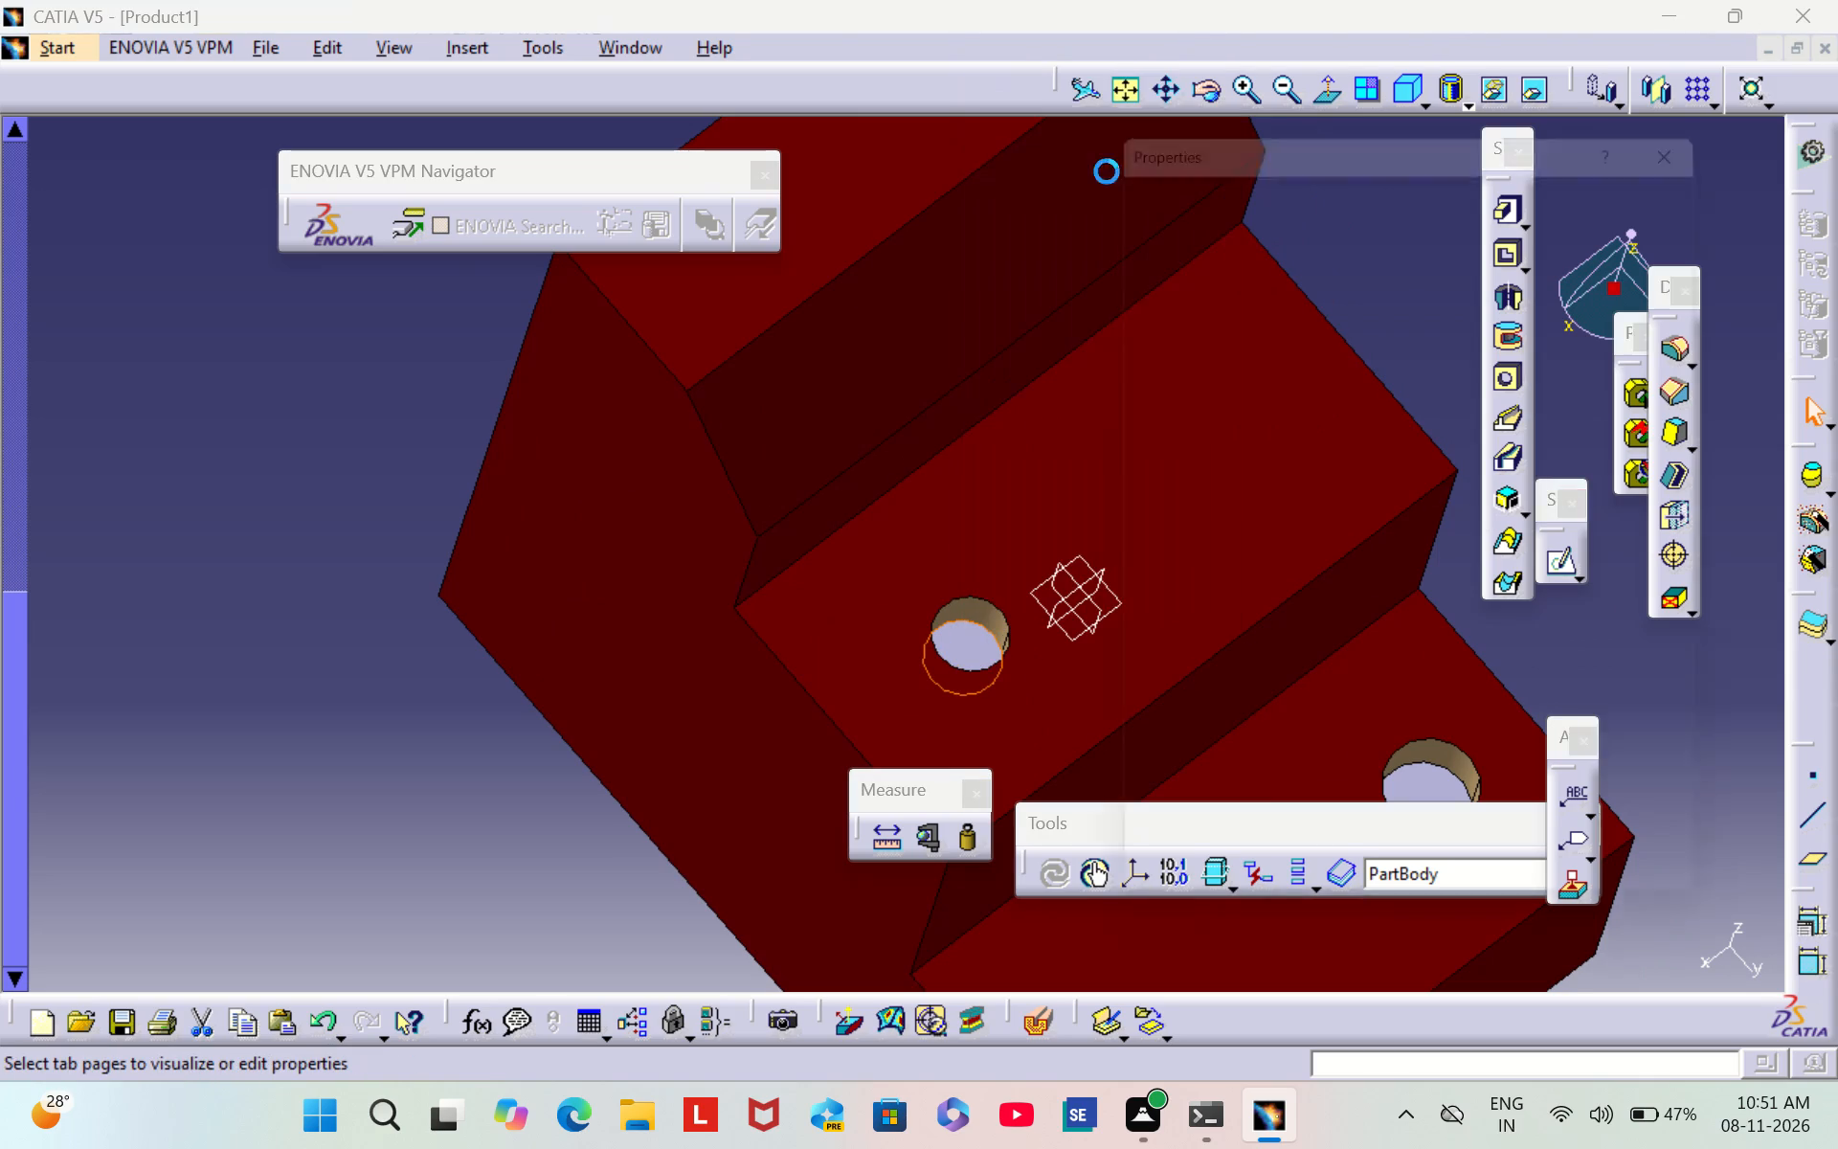
left_click(1264, 309)
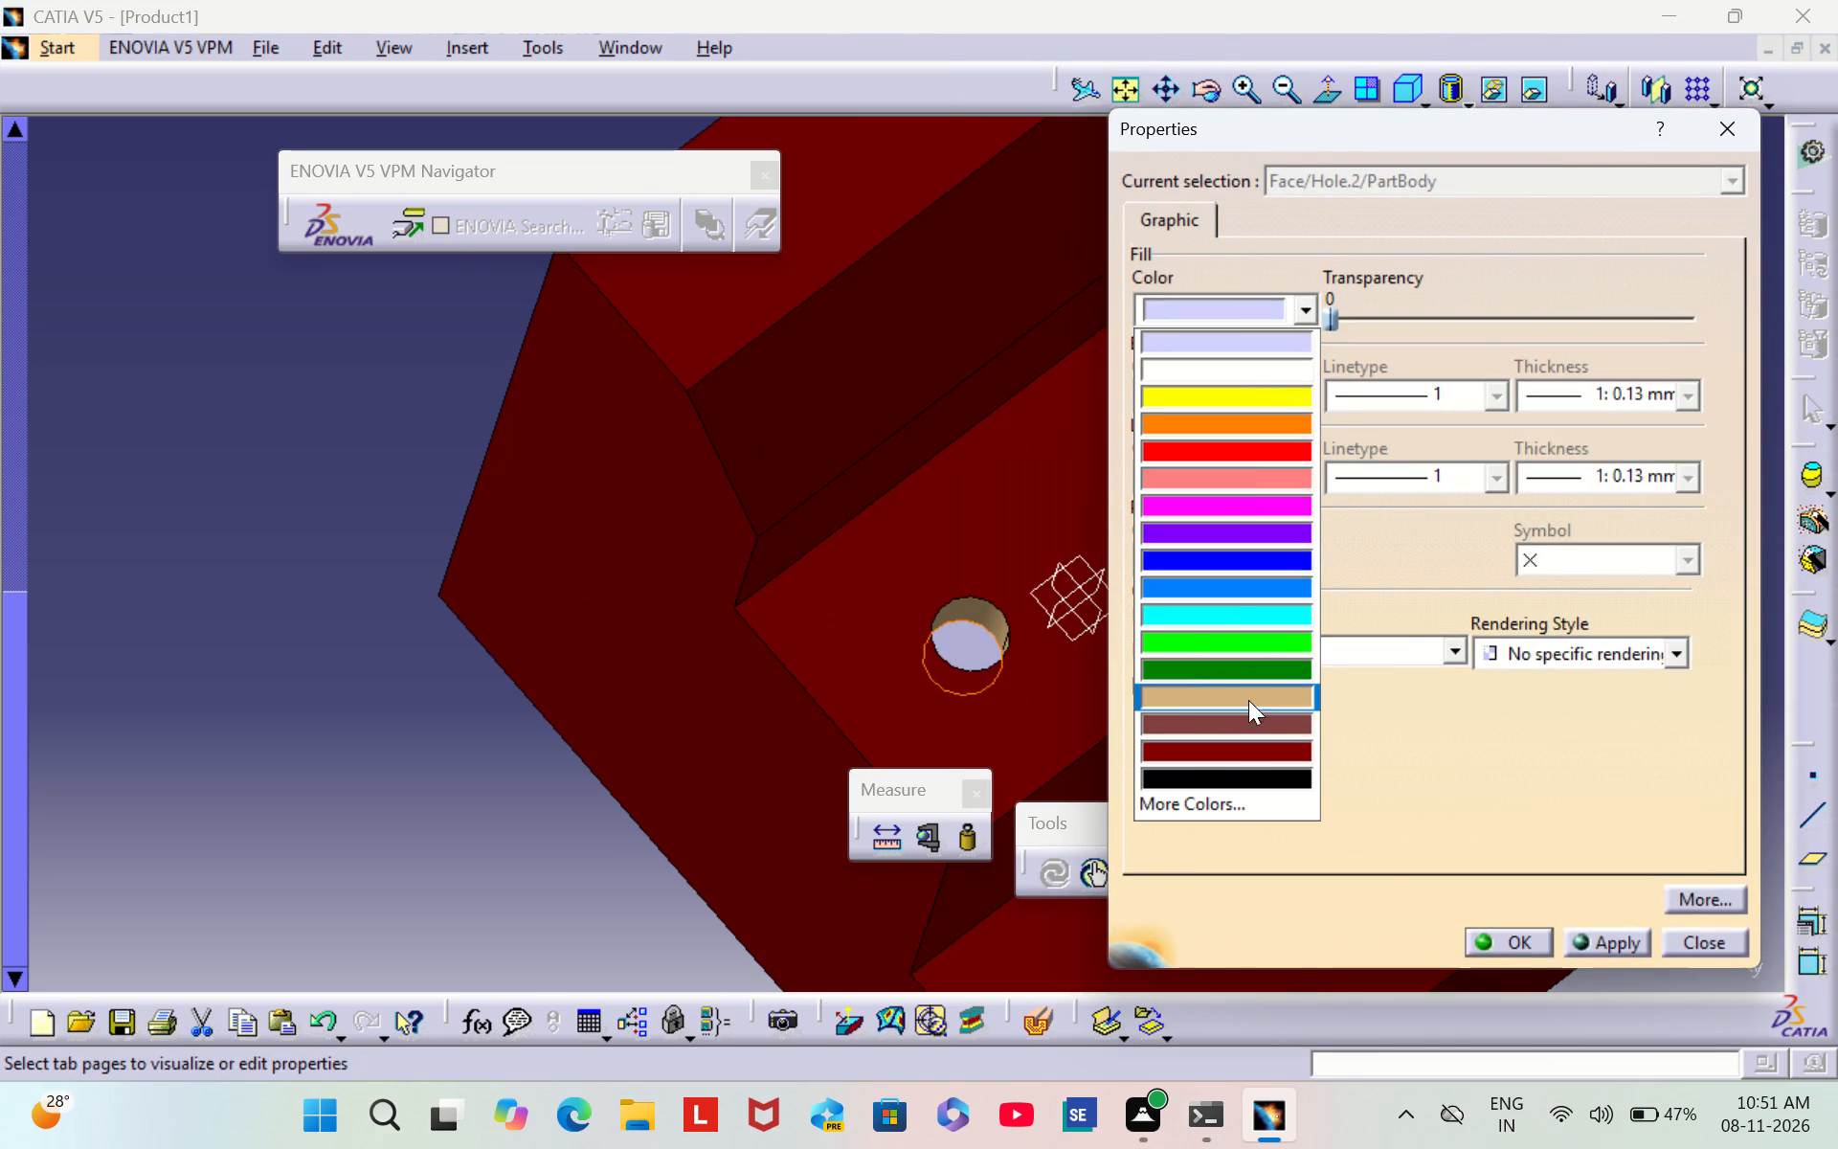
left_click(1248, 700)
left_click(1501, 934)
left_click(417, 645)
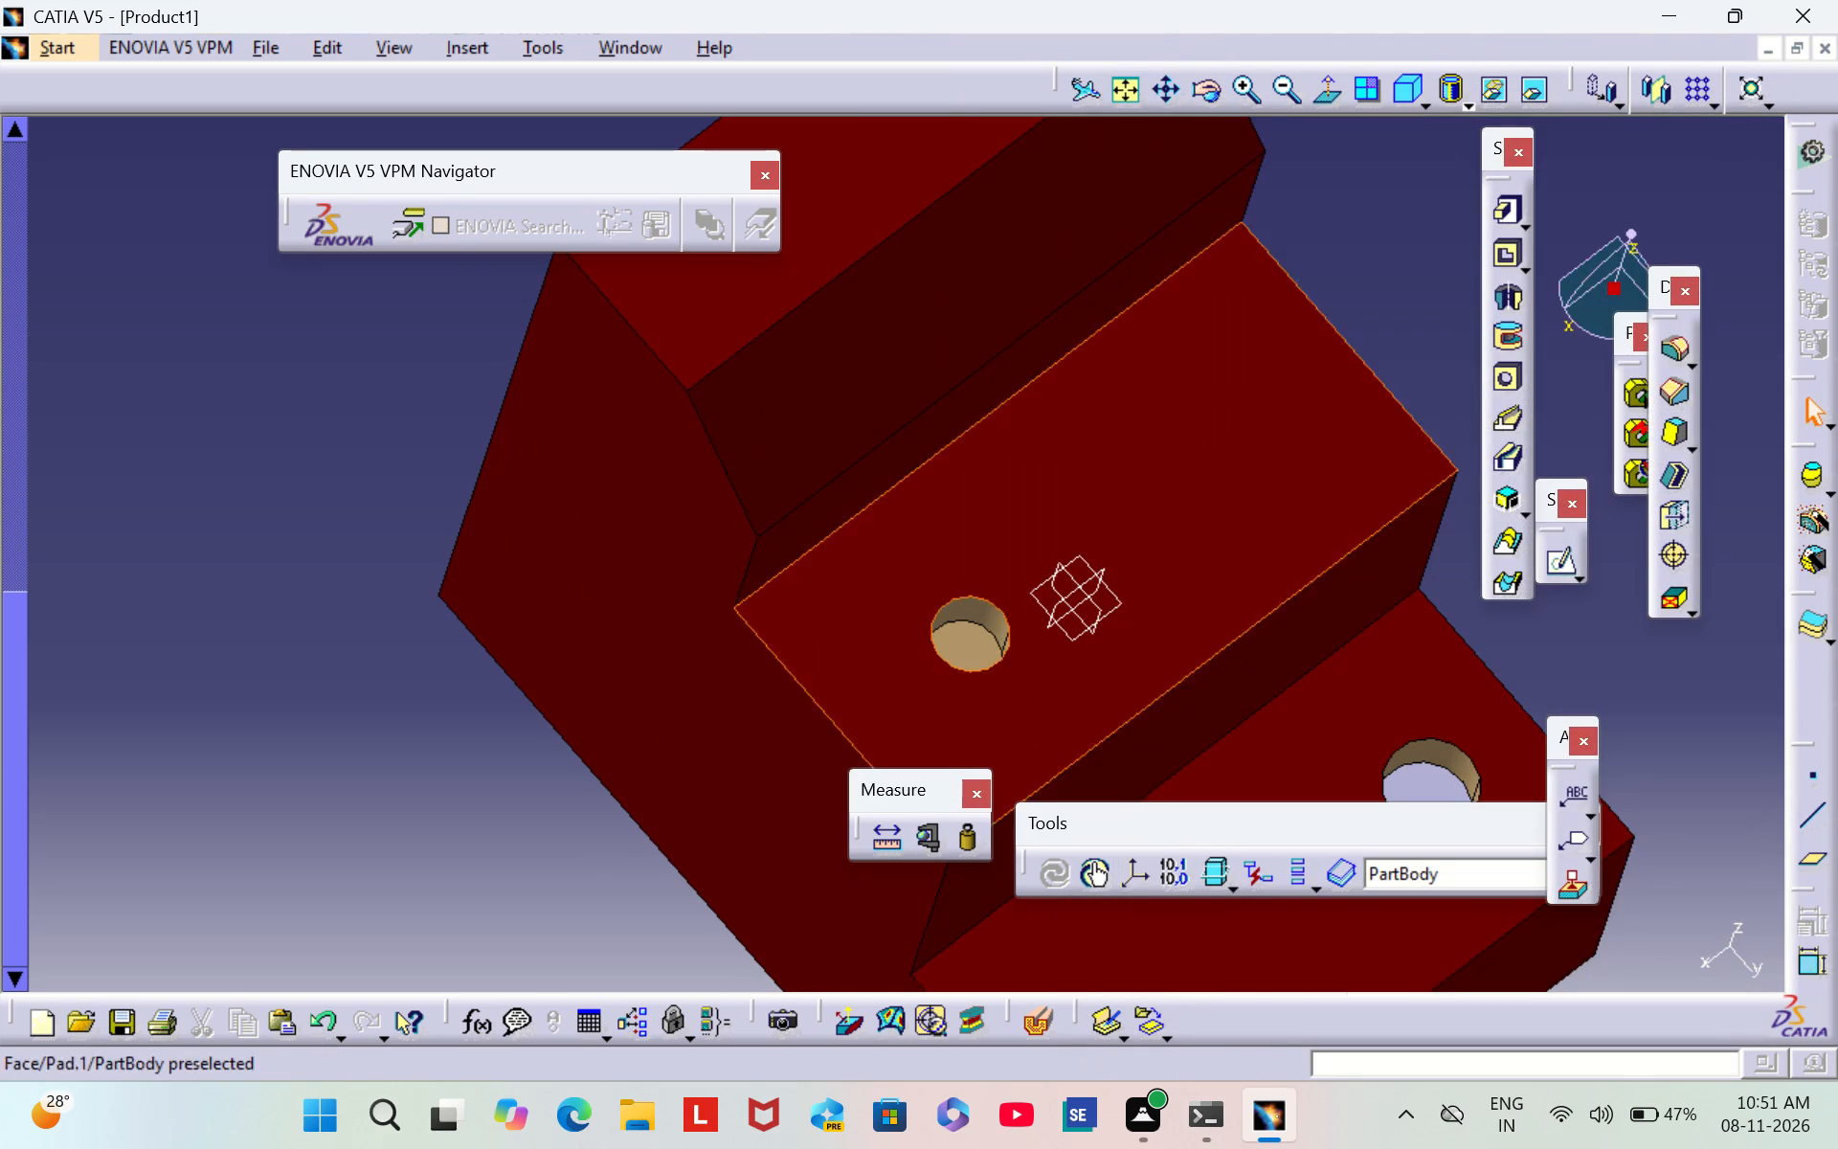
Set the fill colour of the remaining half of the inner wall of the lowest step's hole to tan.
middle_click_drag(1349, 707, 1020, 488)
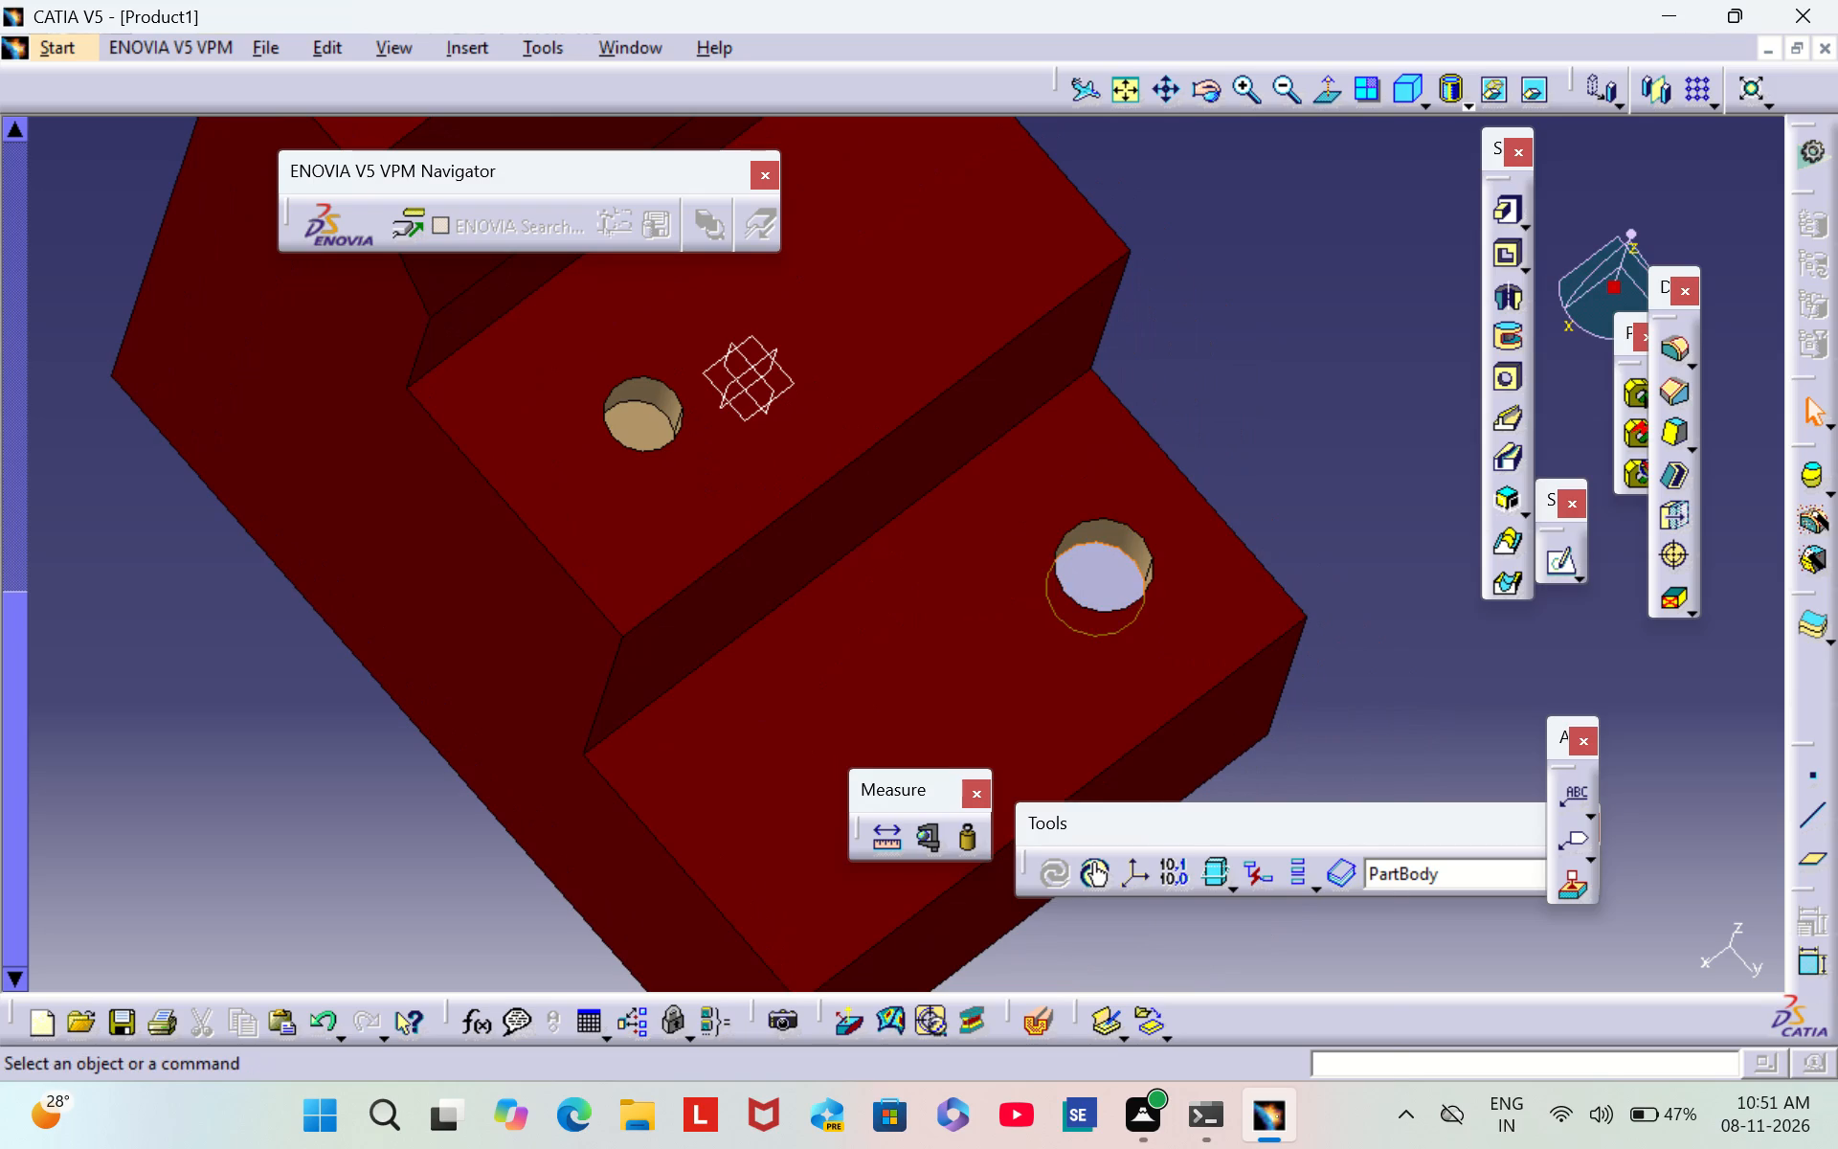
right_click(1110, 567)
left_click(1260, 607)
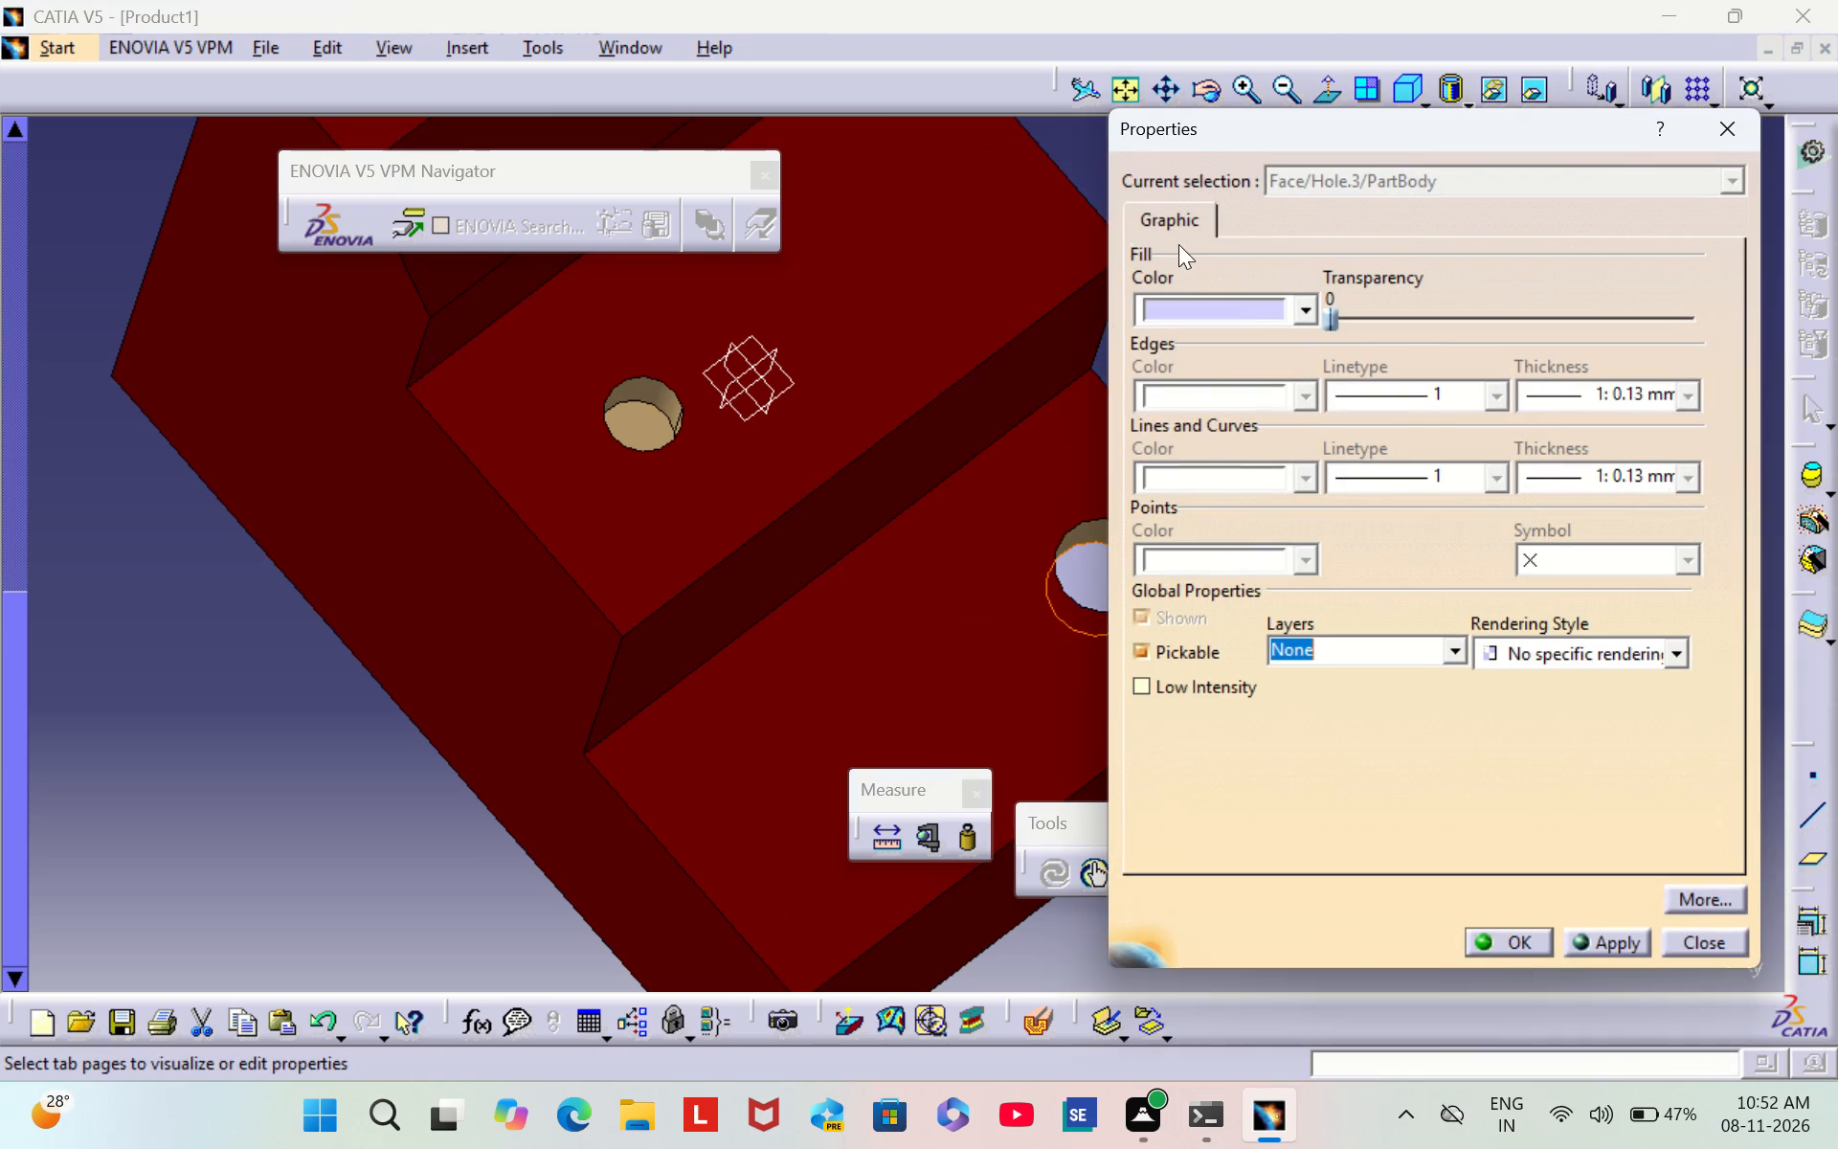
left_click(1204, 327)
left_click(1203, 324)
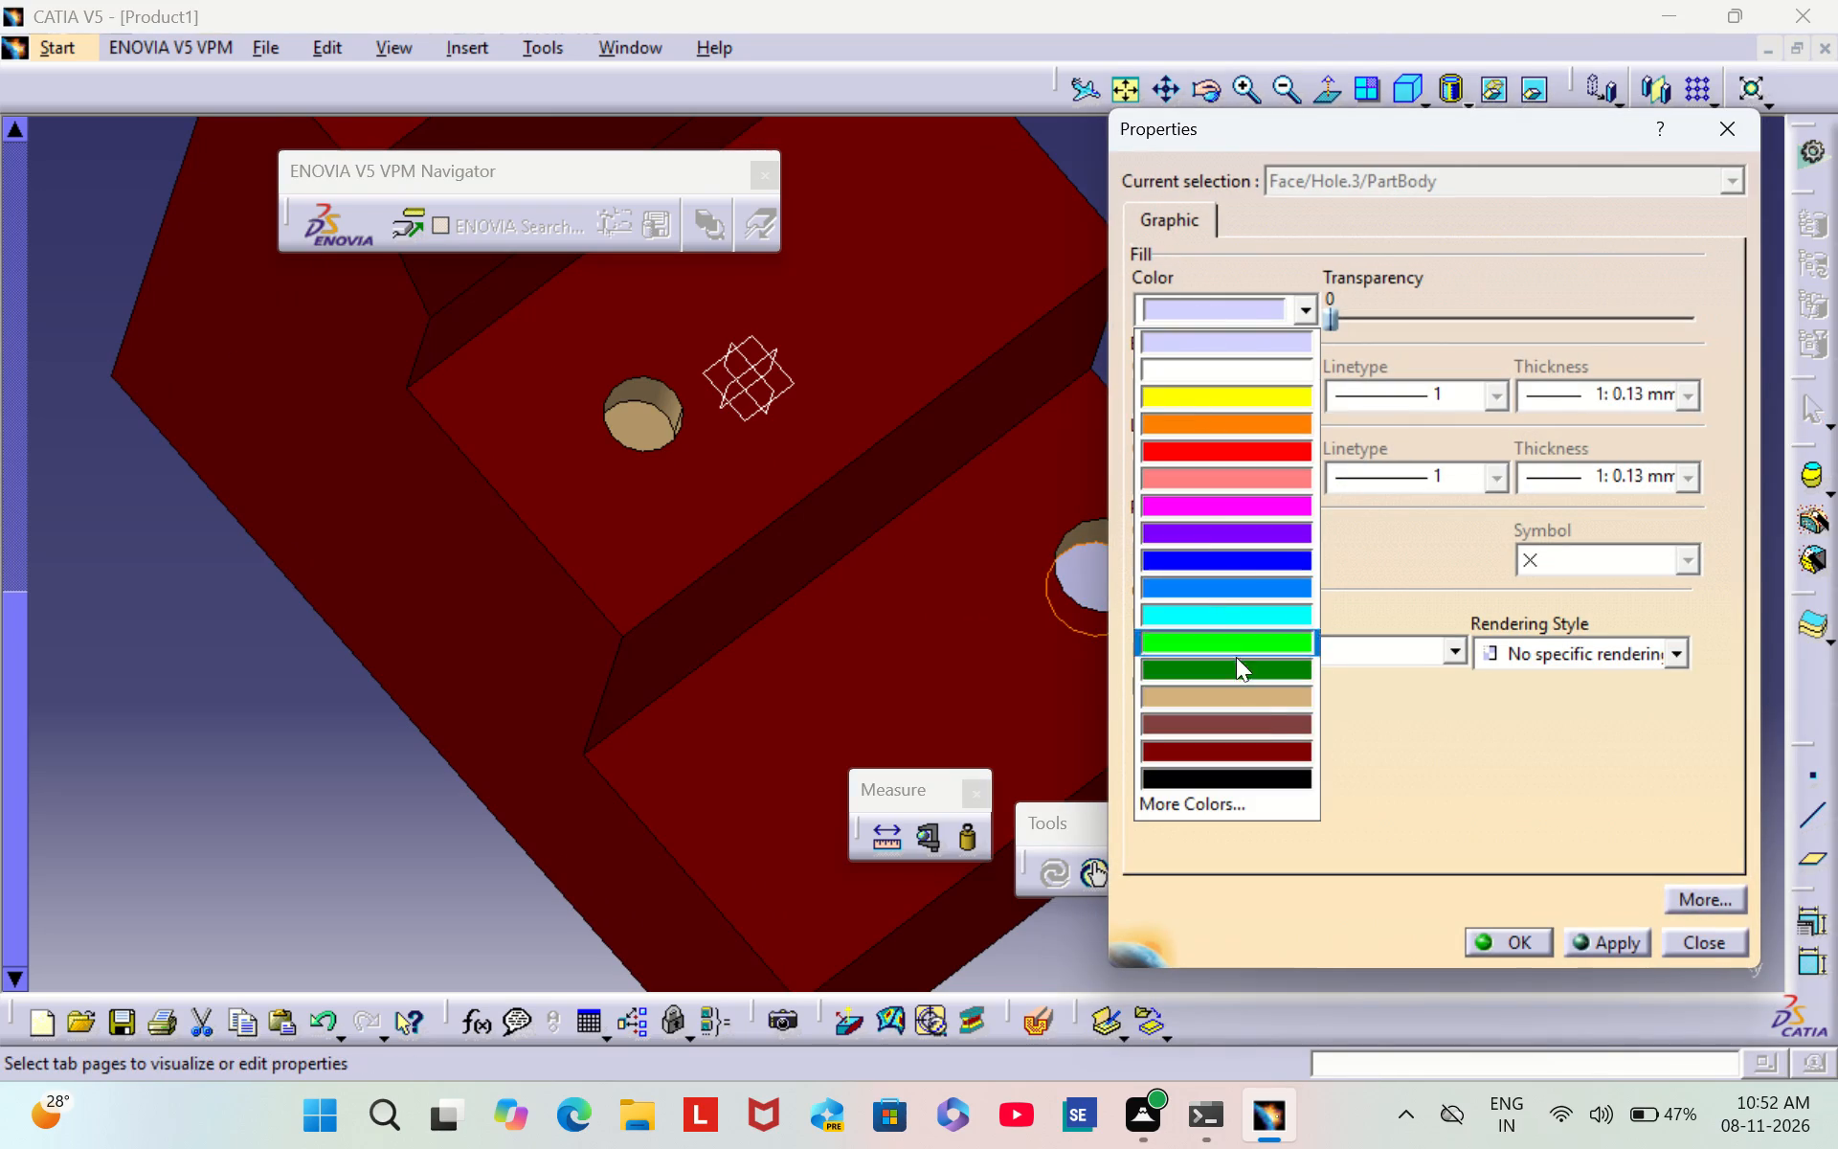
left_click(1260, 694)
left_click(1521, 947)
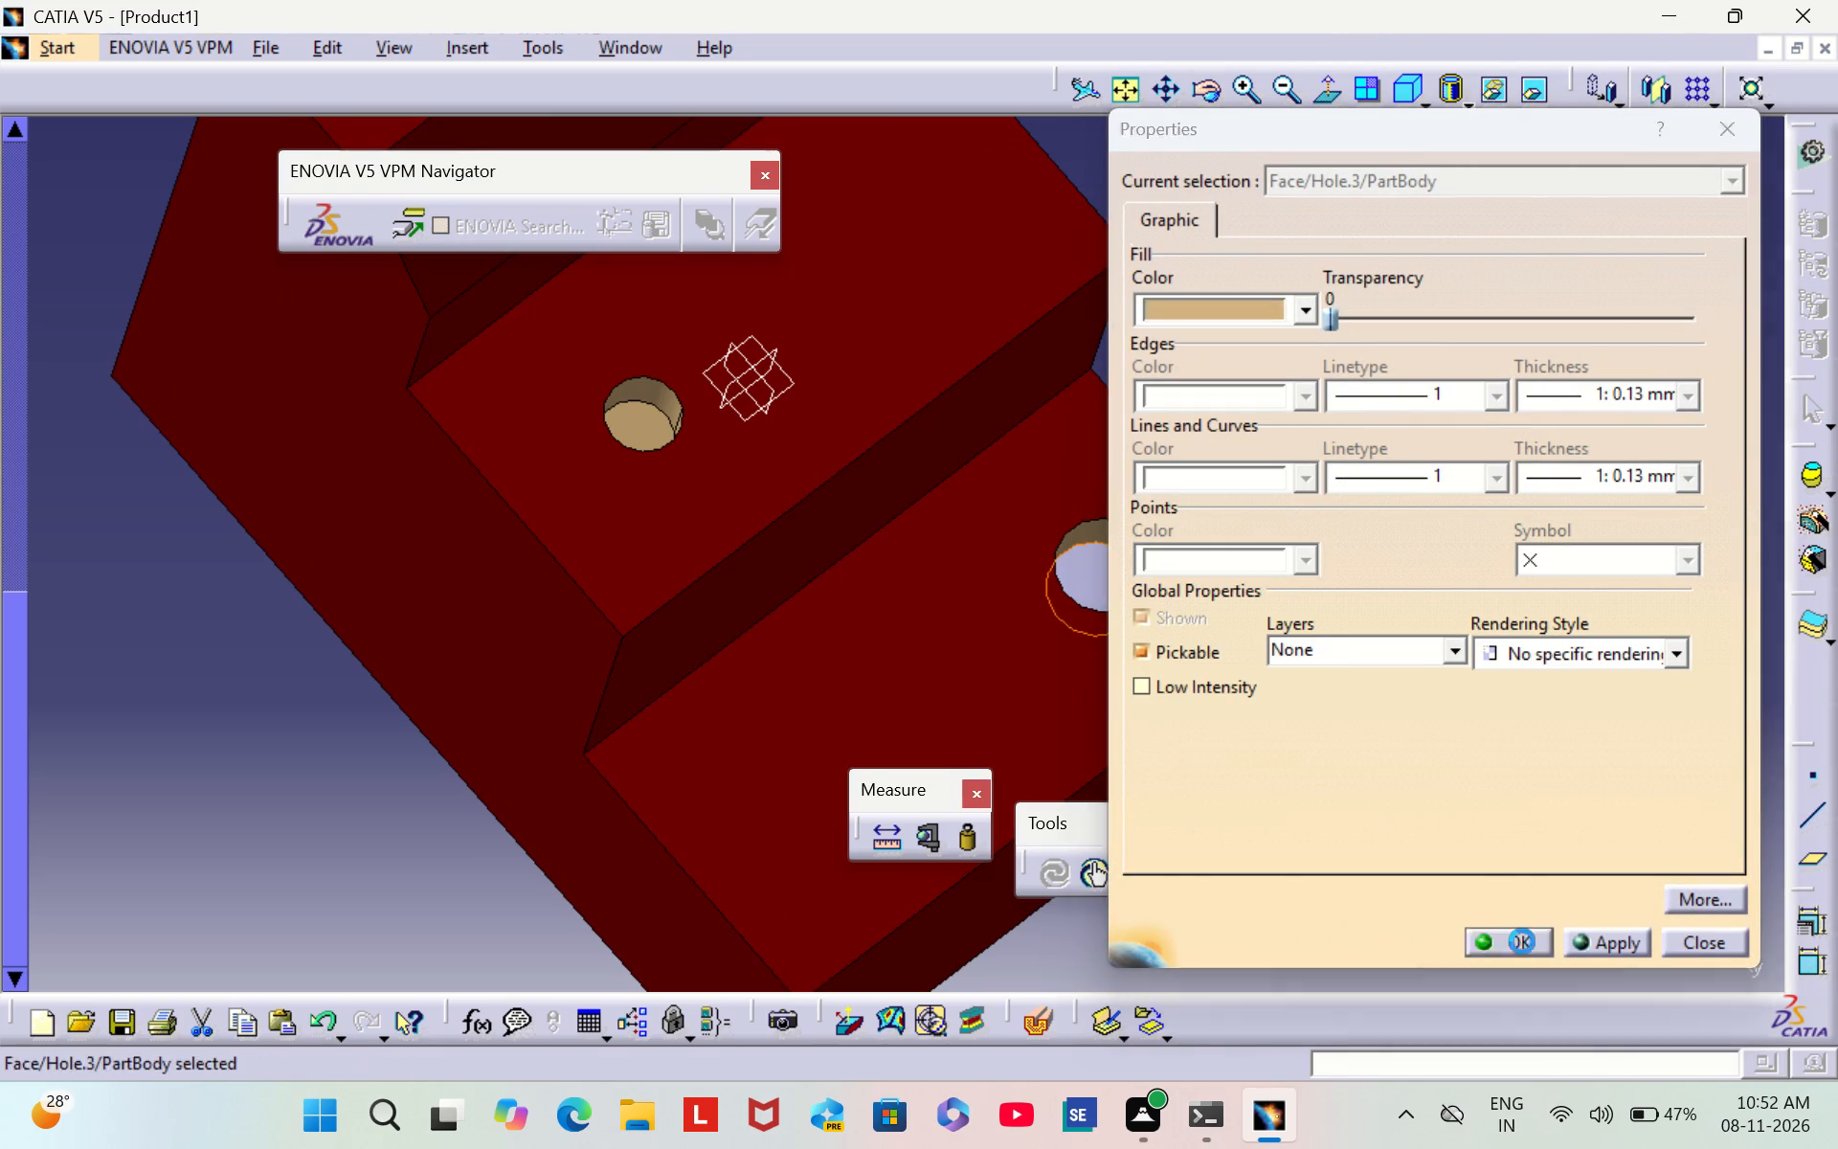
left_click(1305, 493)
Examine the coloured hole walls from several angles, ending with the whole staircase fitted in the isometric view.
middle_click_drag(1305, 491, 990, 633)
right_click_drag(1303, 489, 990, 633)
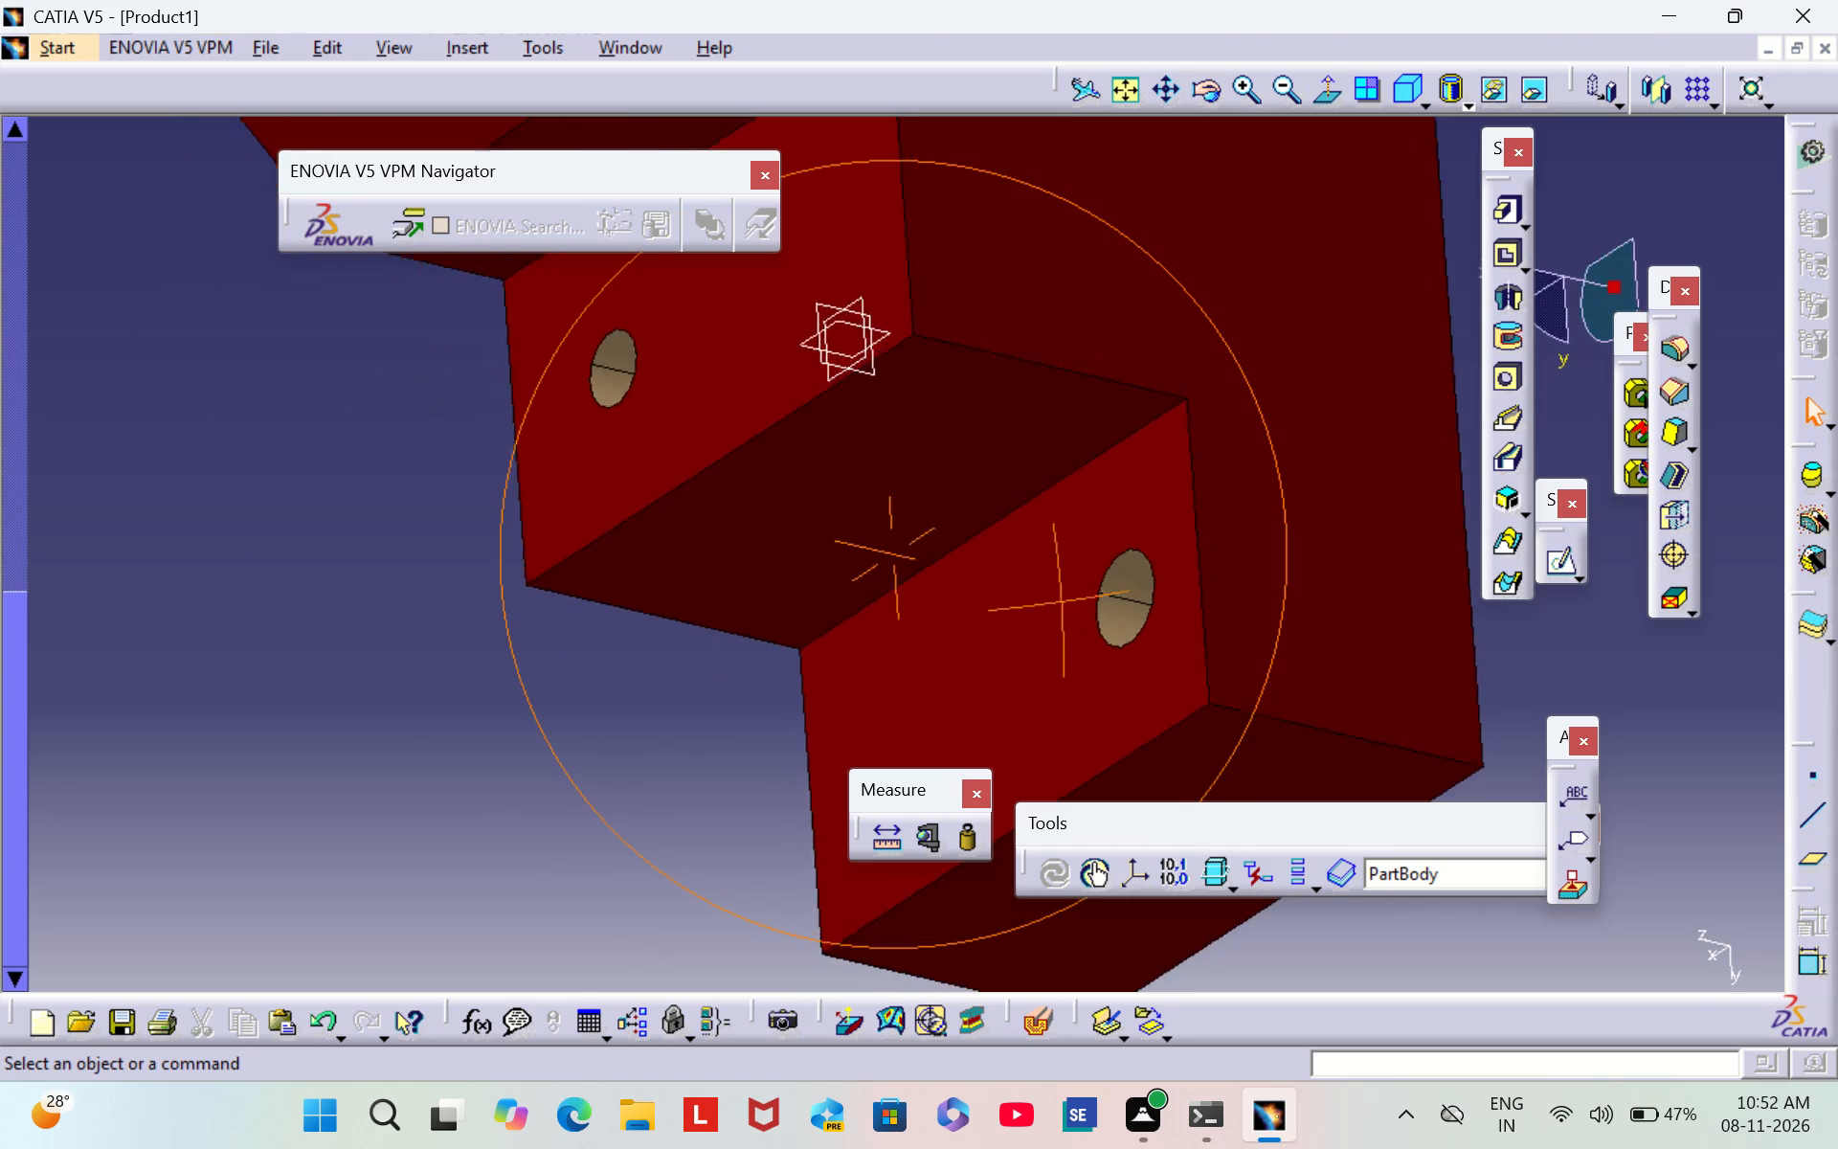
right_click_drag(990, 633, 1168, 216)
middle_click_drag(990, 633, 1168, 216)
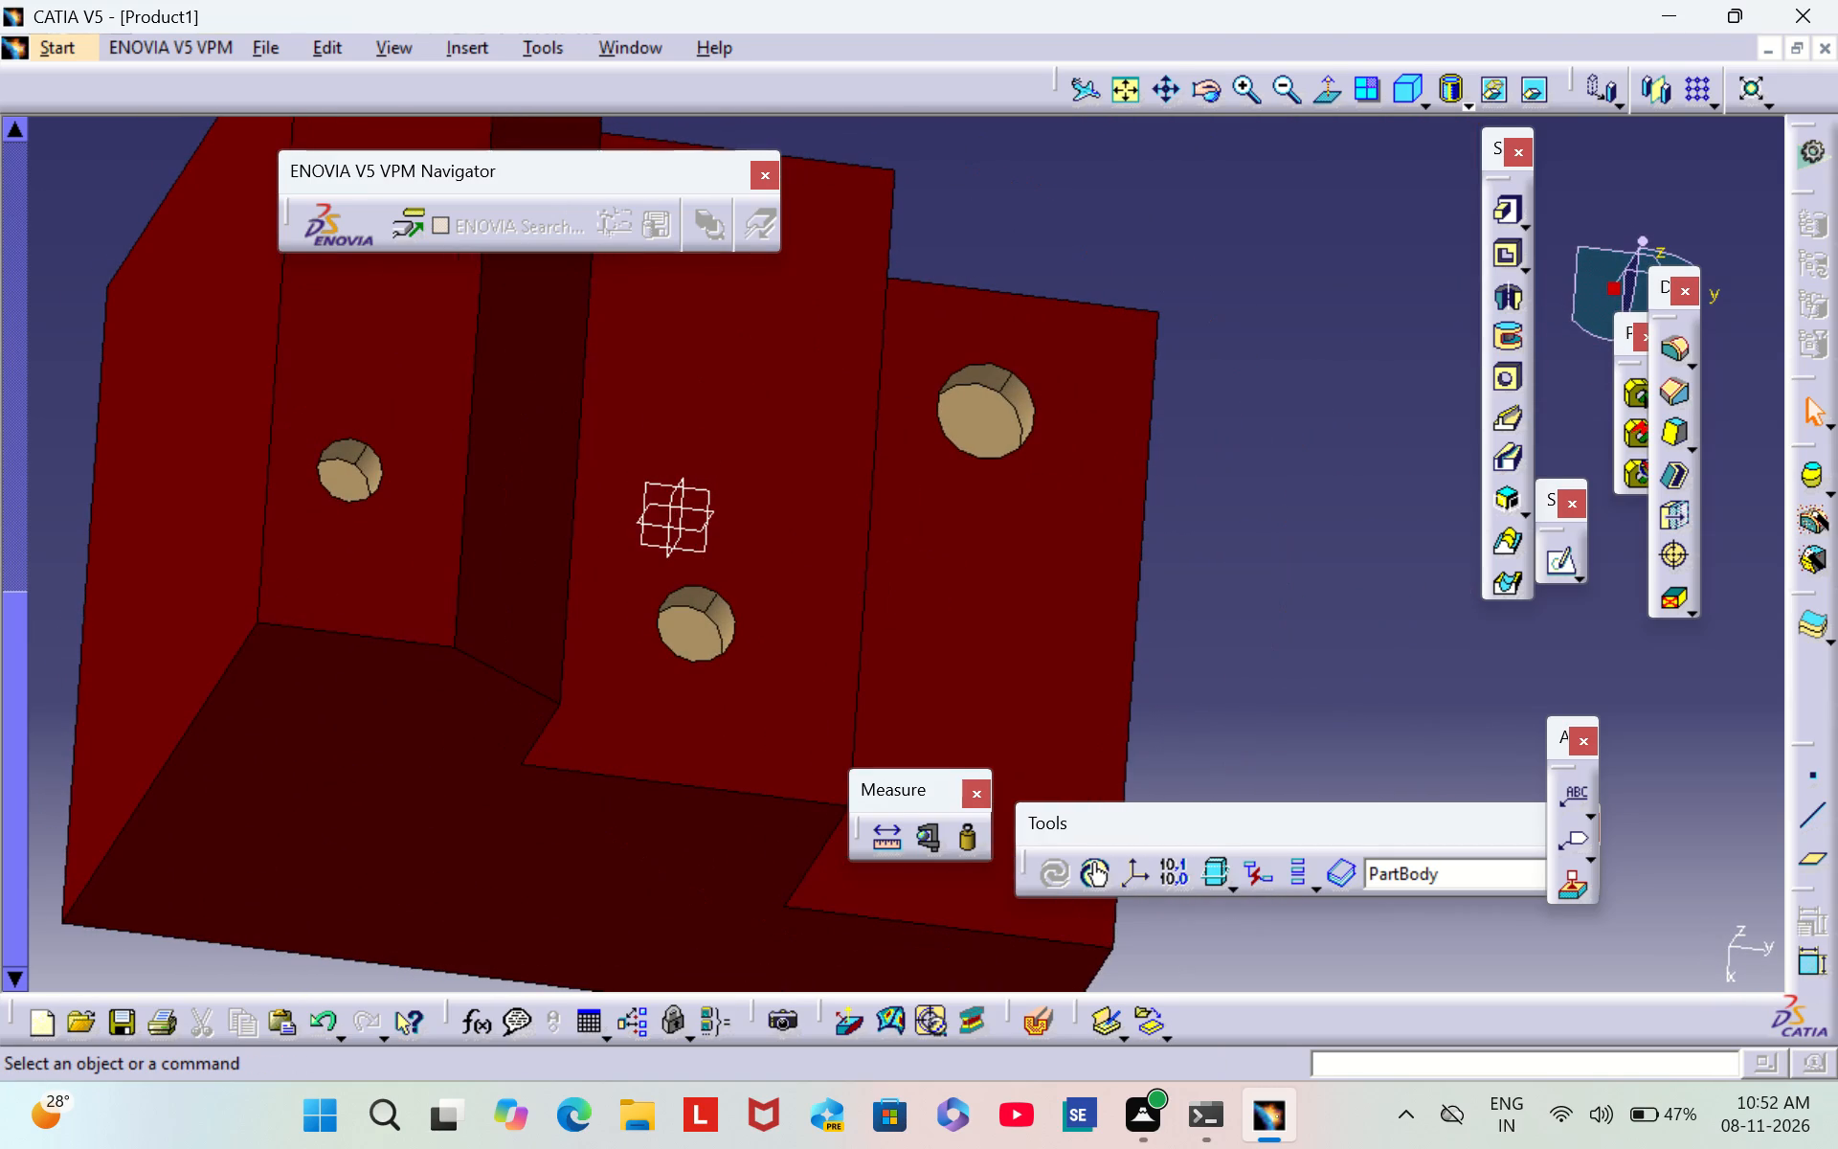
left_click(1405, 90)
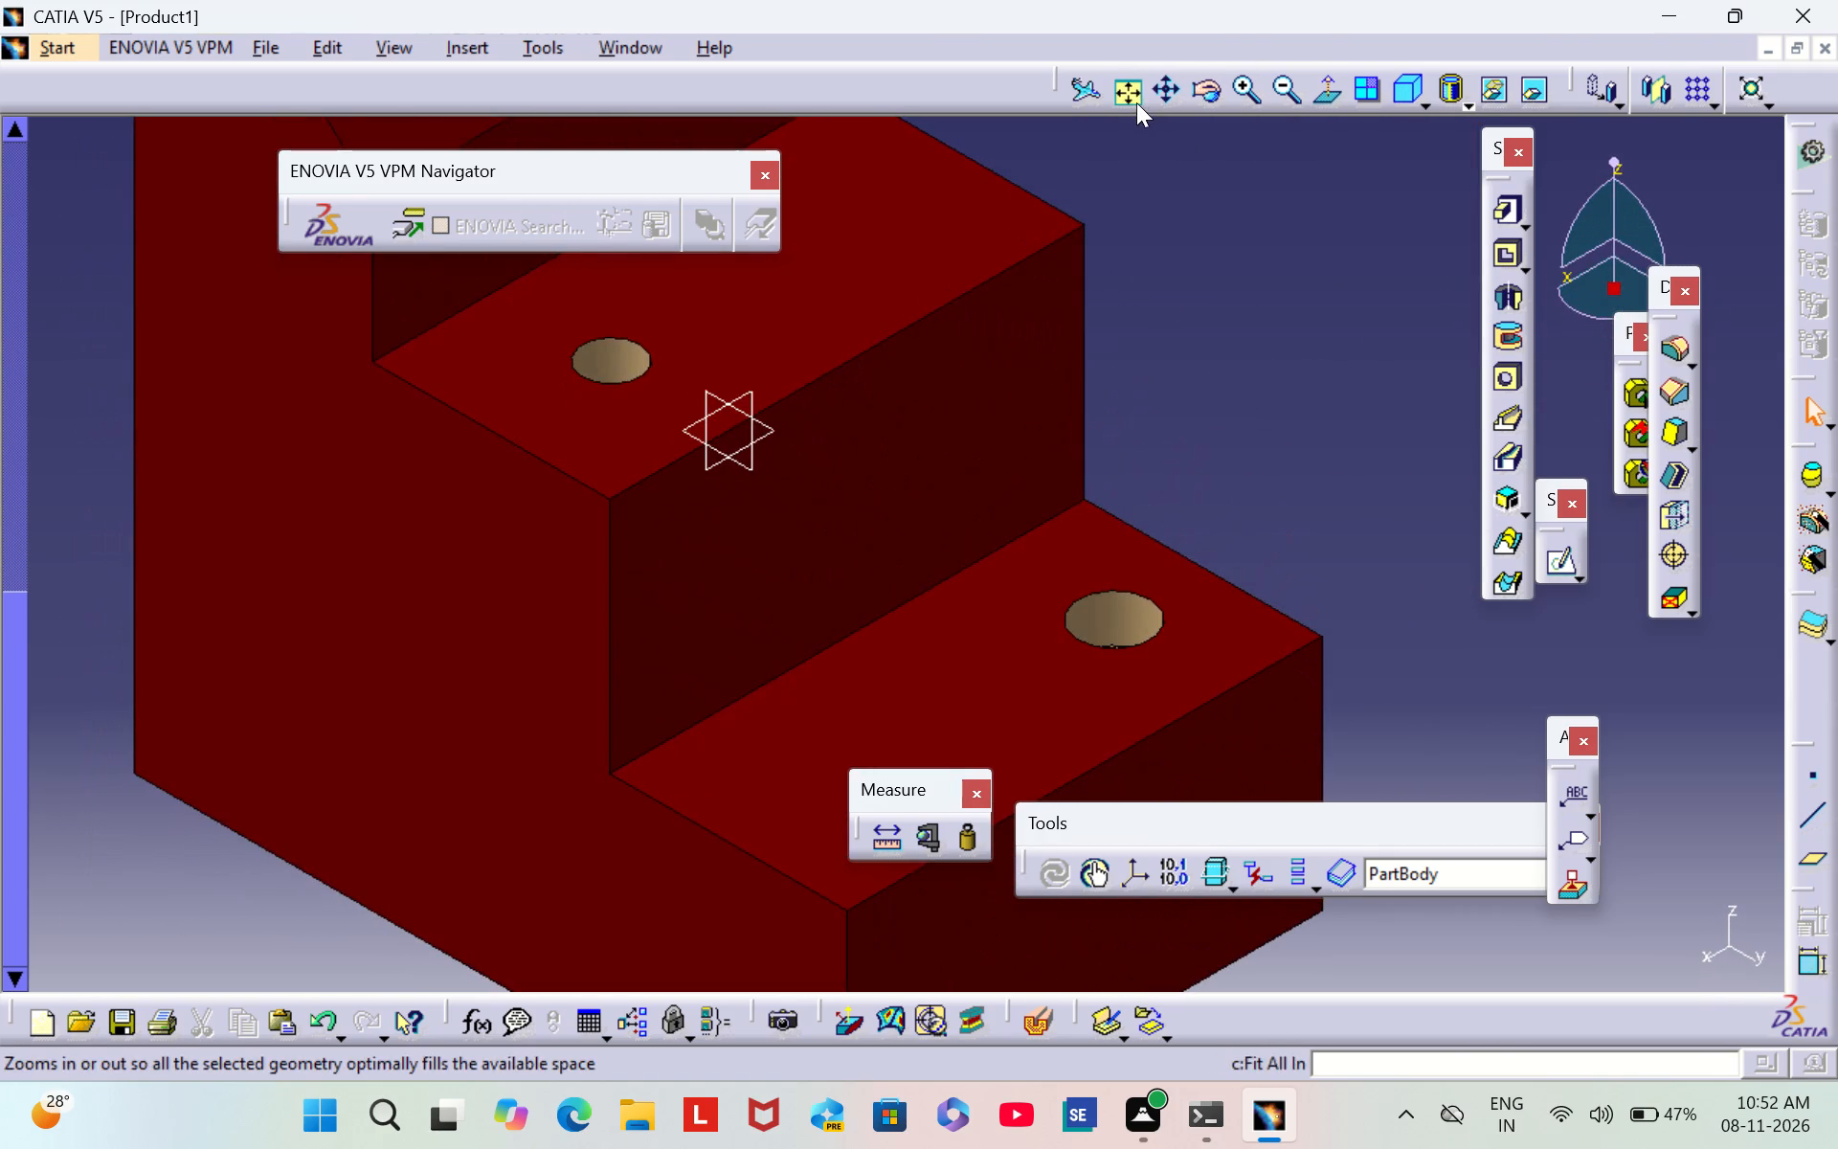
left_click(1136, 102)
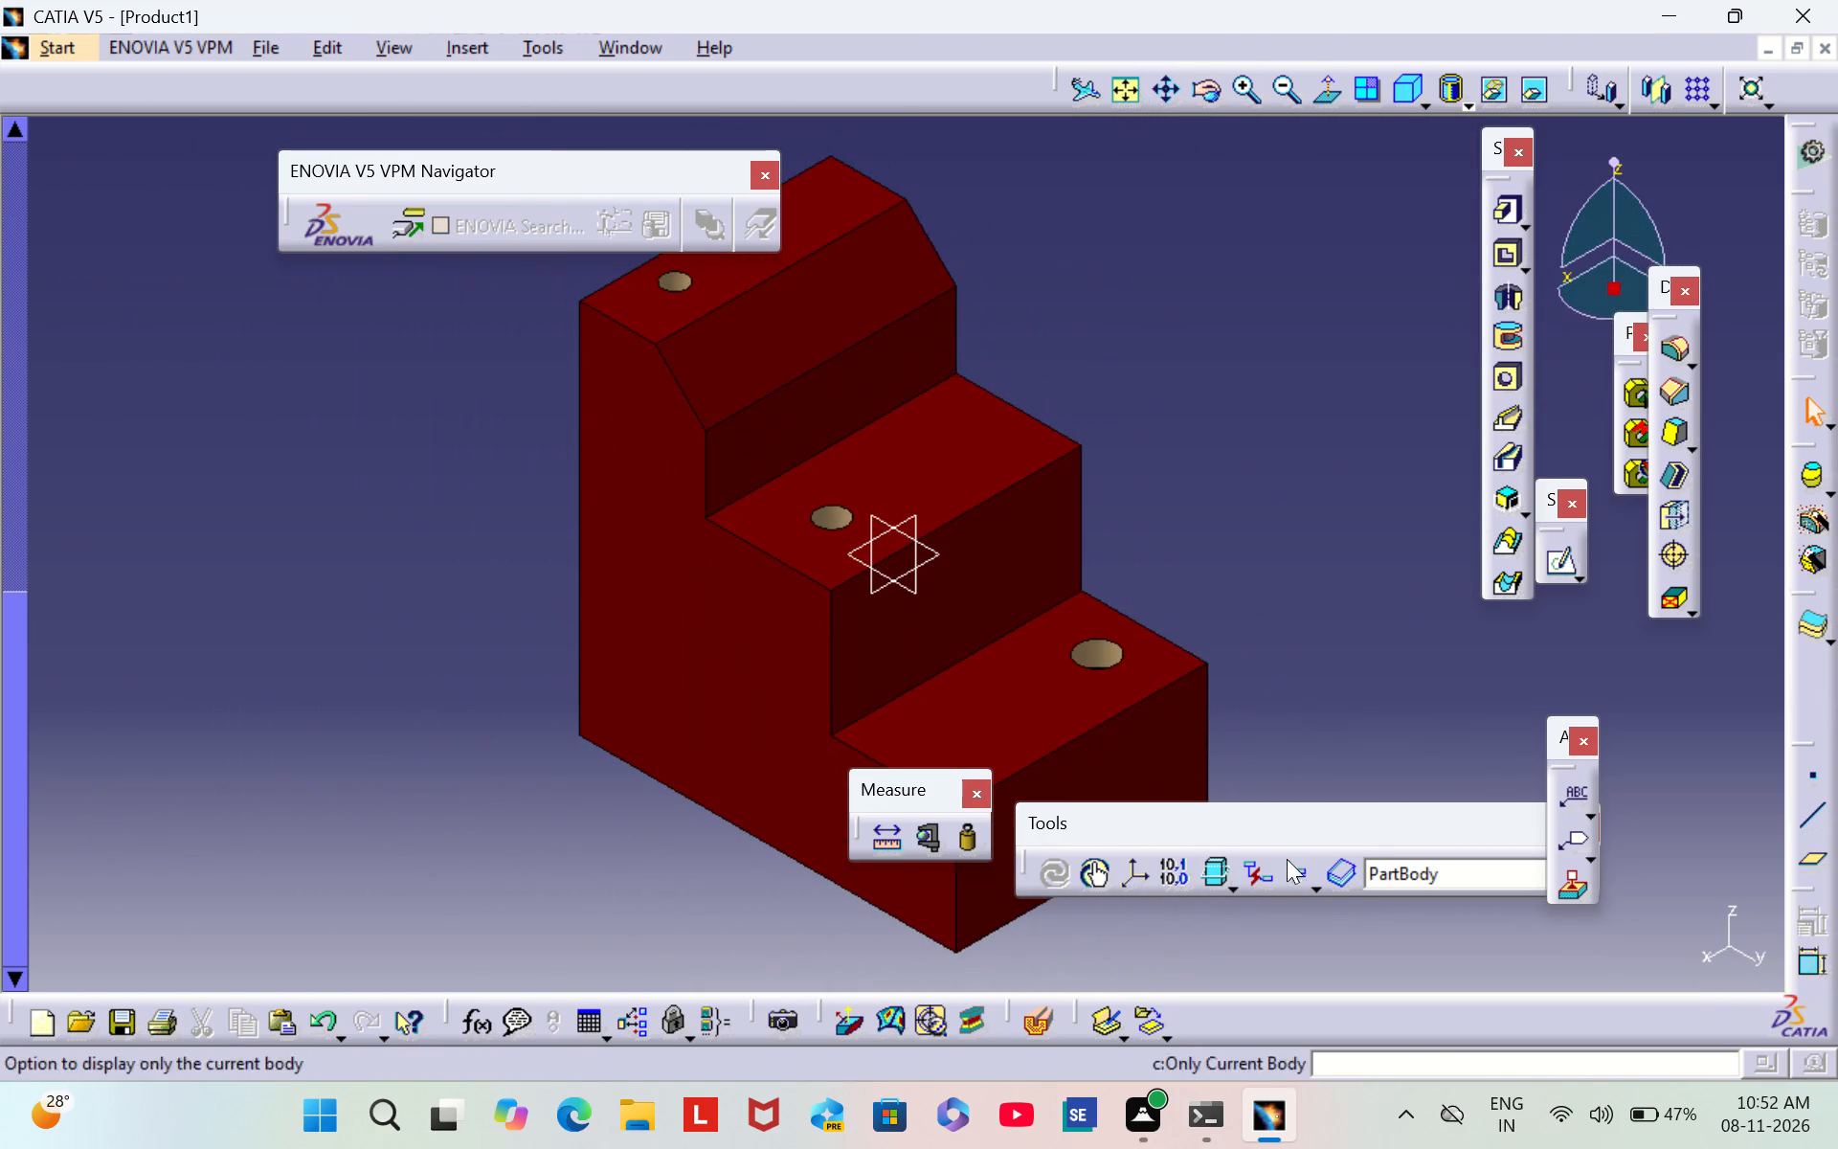
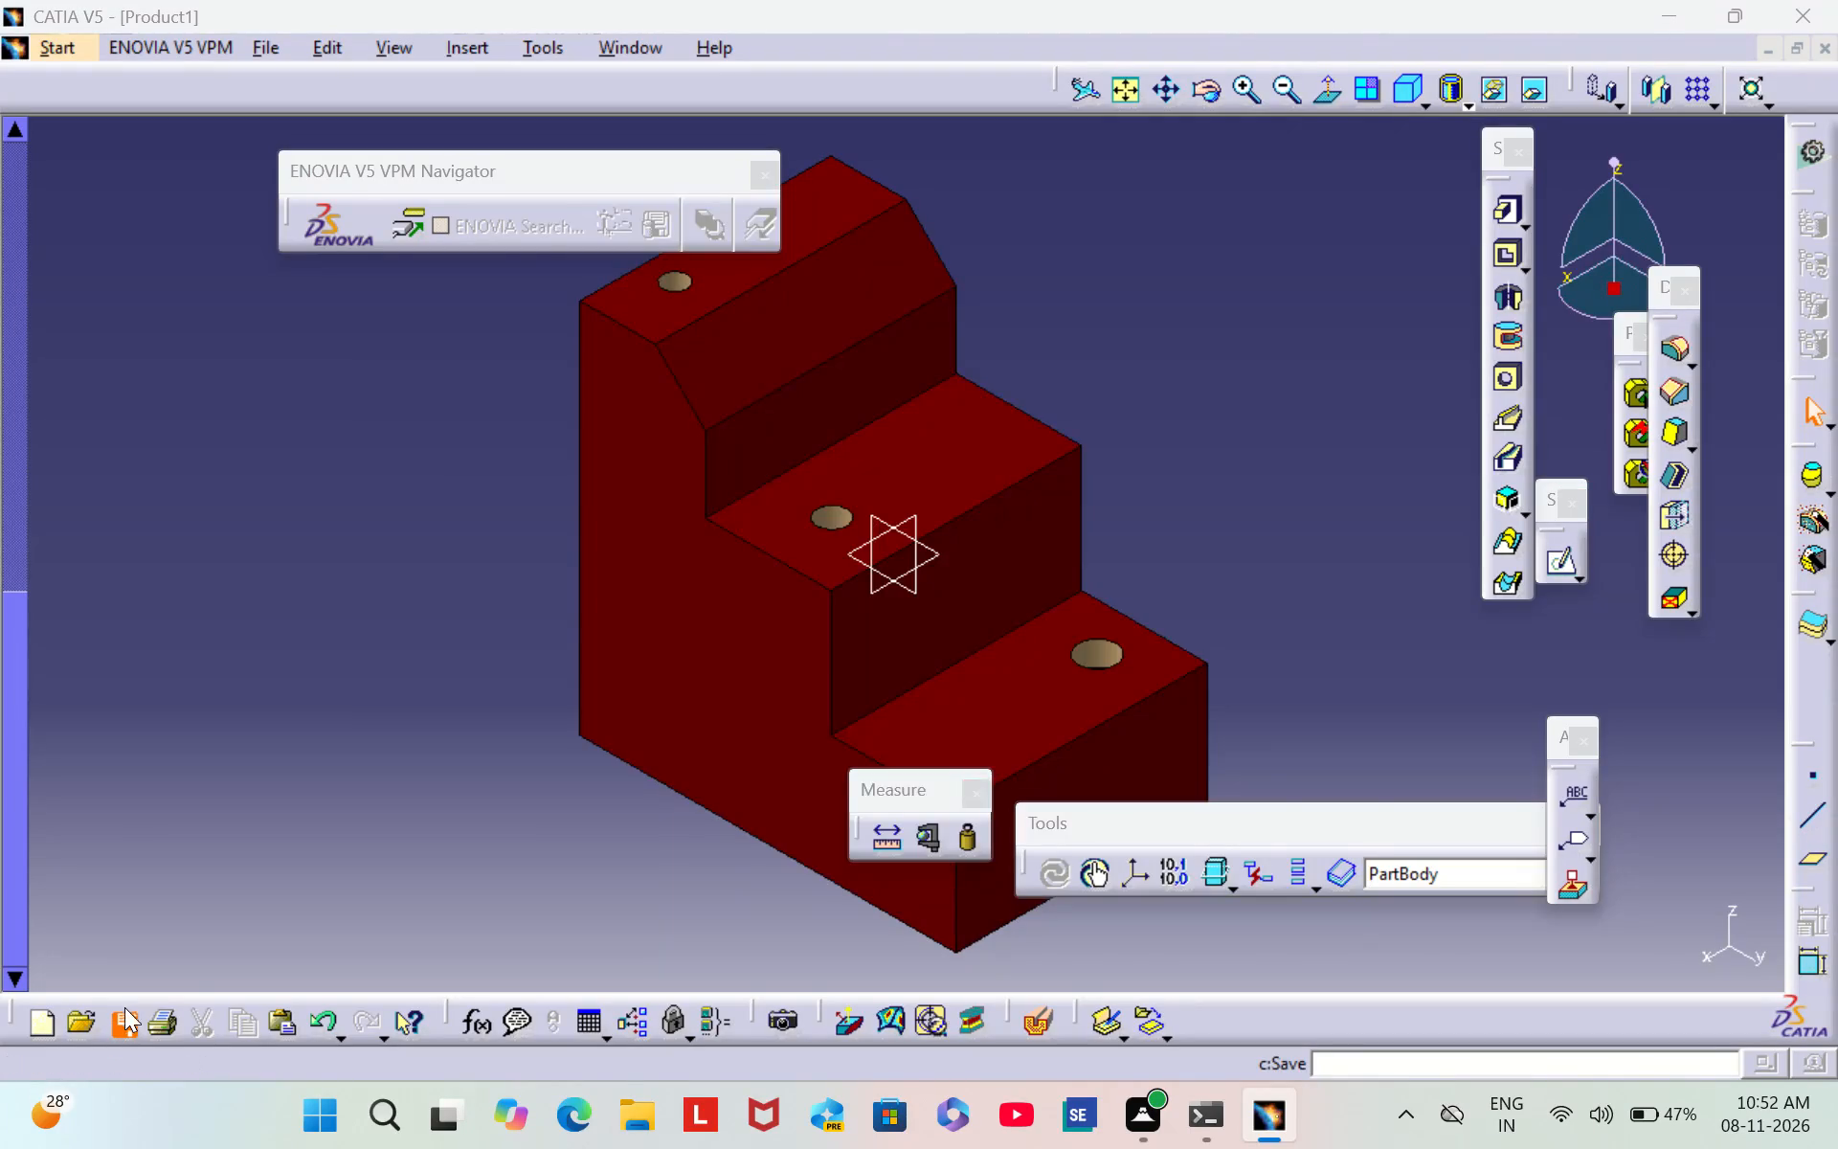
Save the staircase part to the Desktop as a CATPart named PART 8, accepting the link update.
key("BackSpace")
key("p")
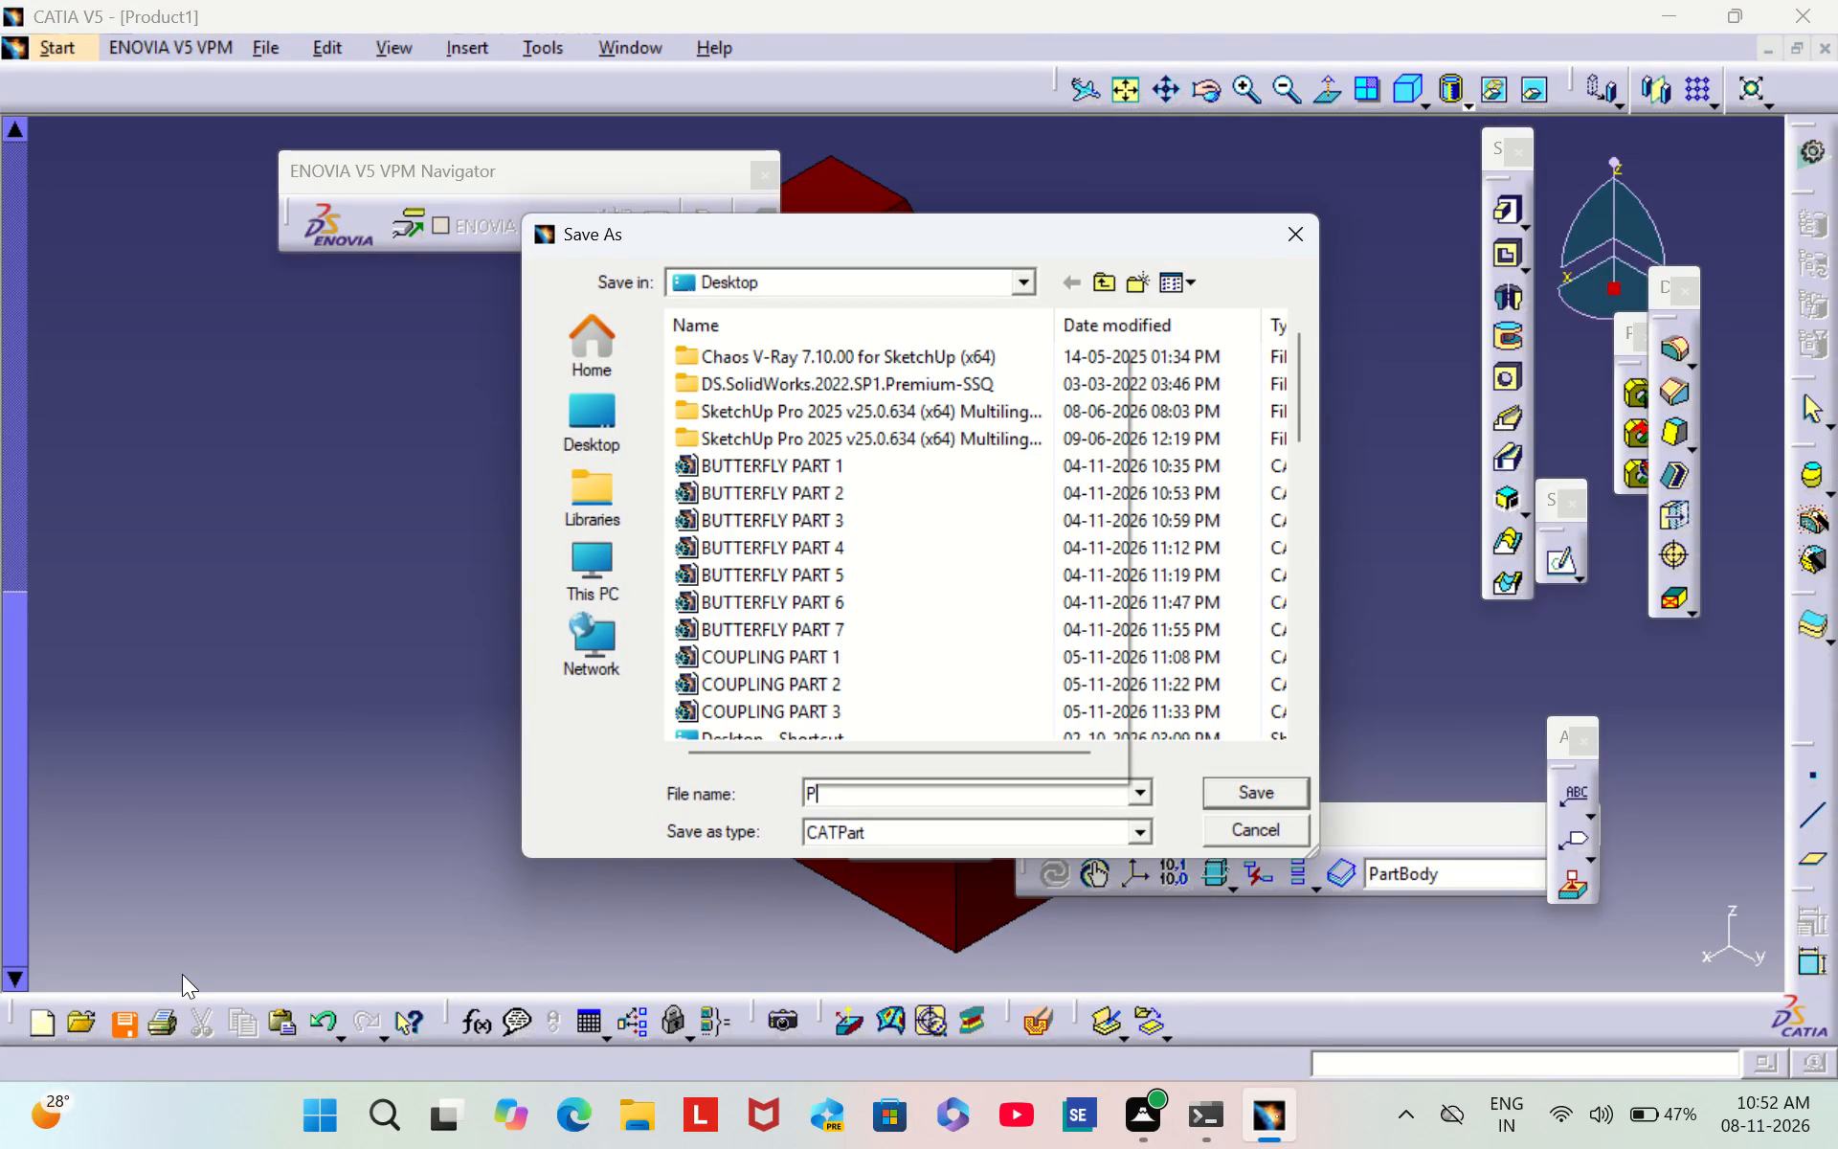
type("AR")
key("t")
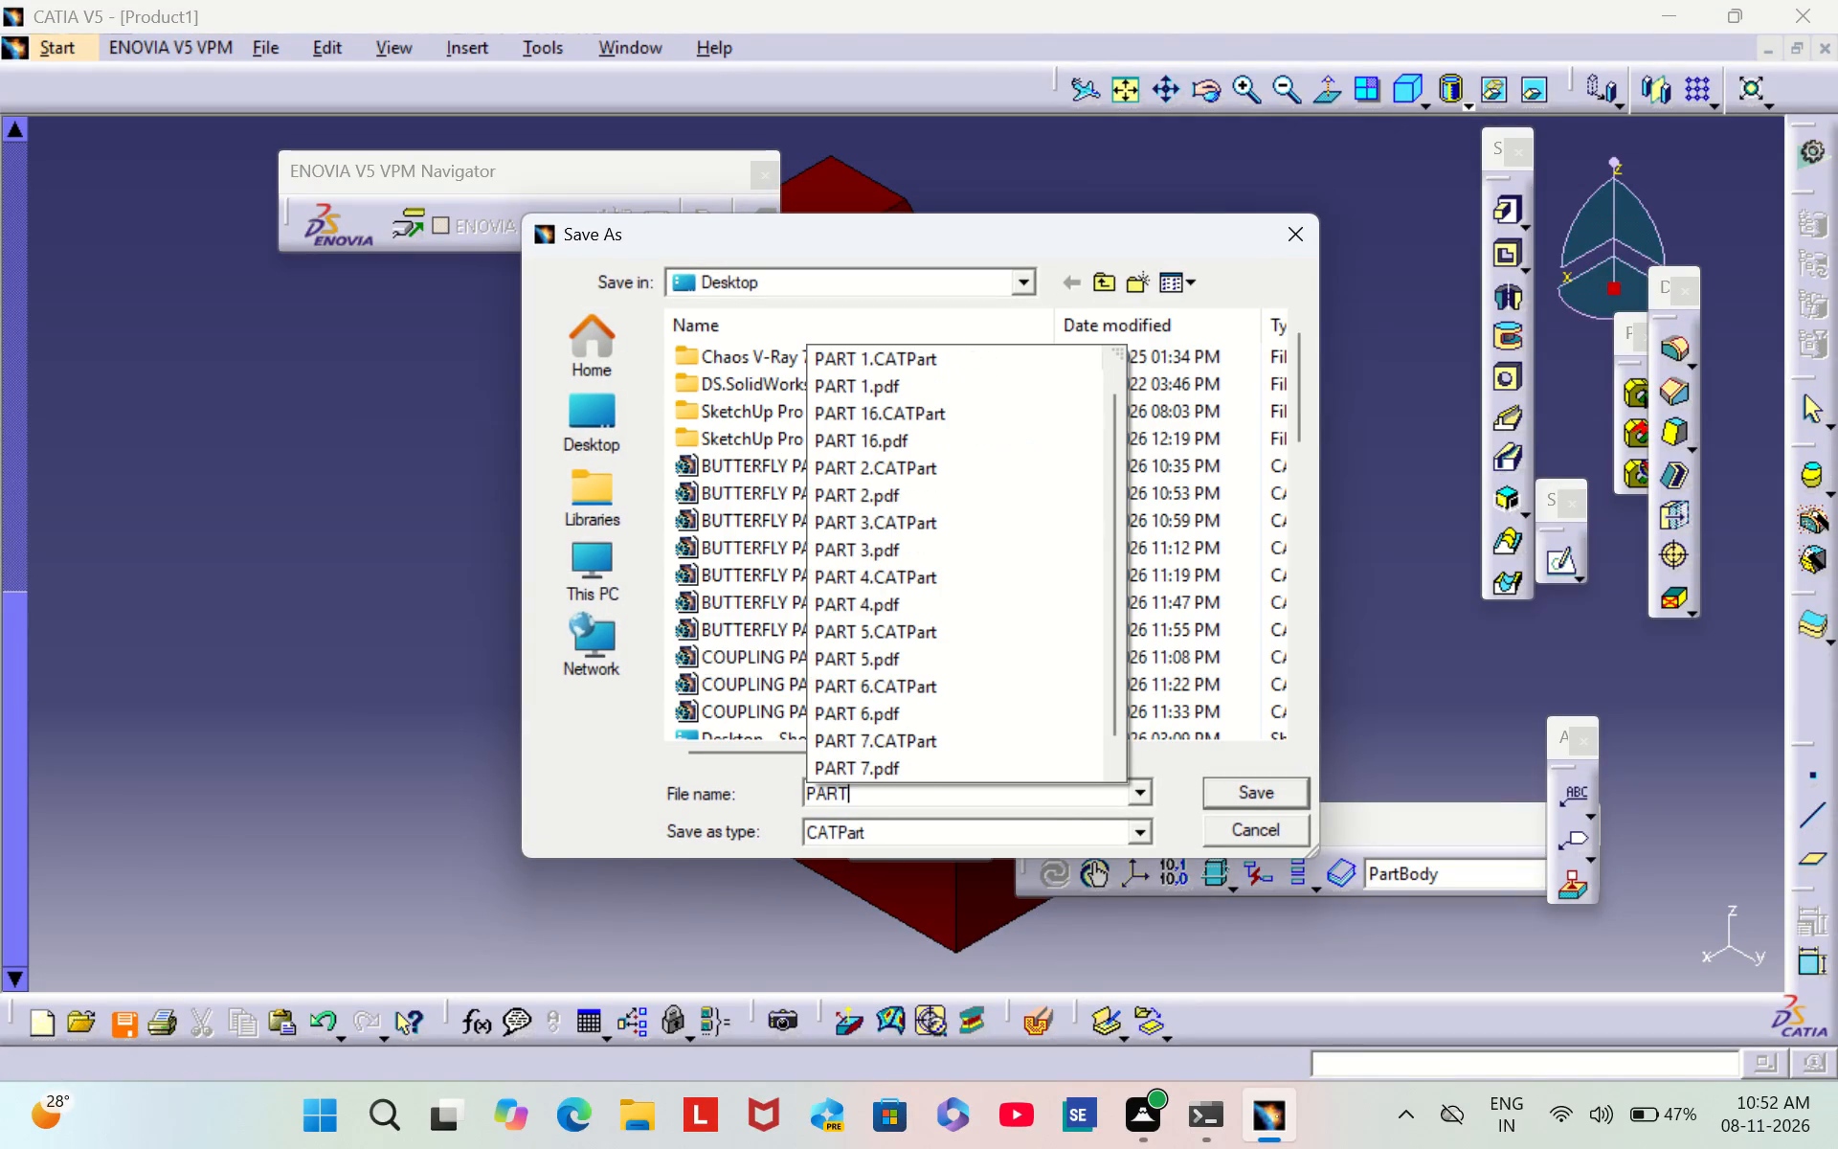
key("space")
type("8")
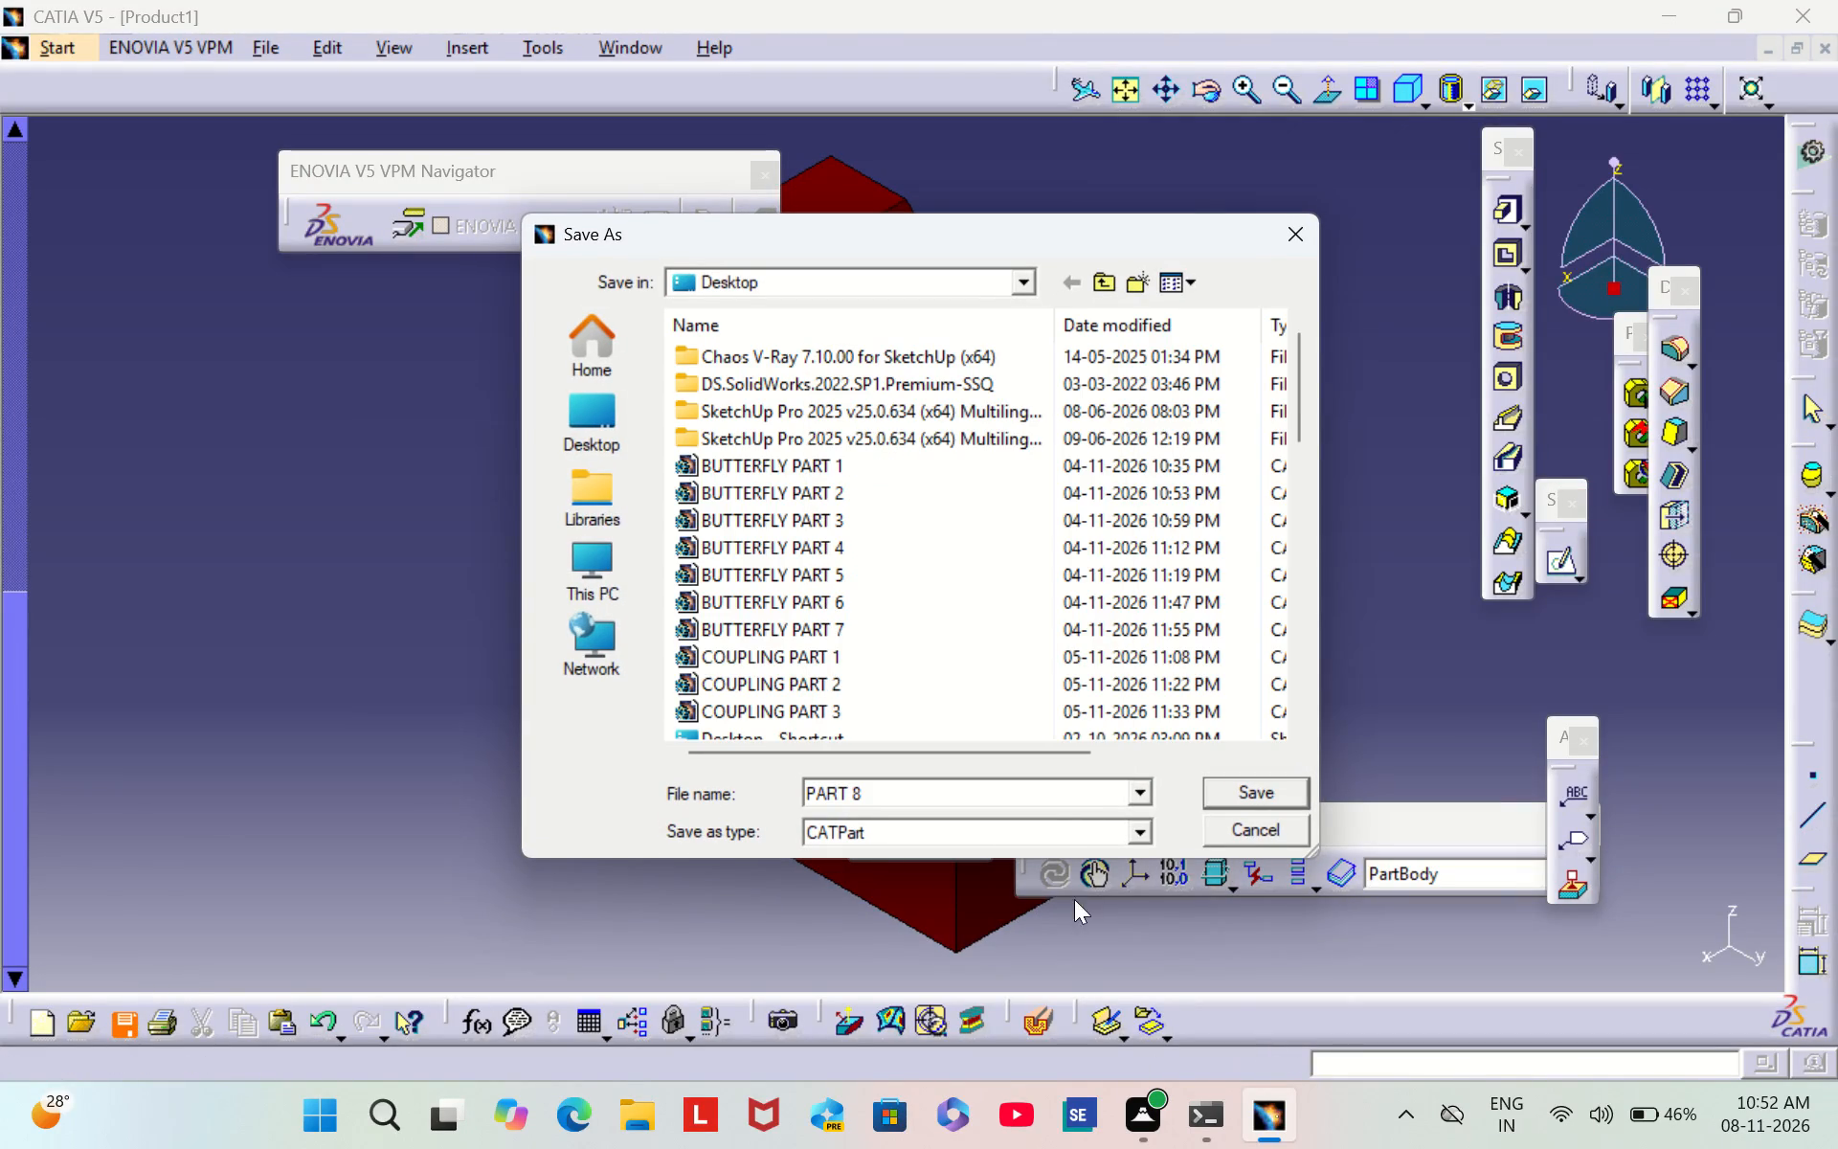
left_click(1244, 792)
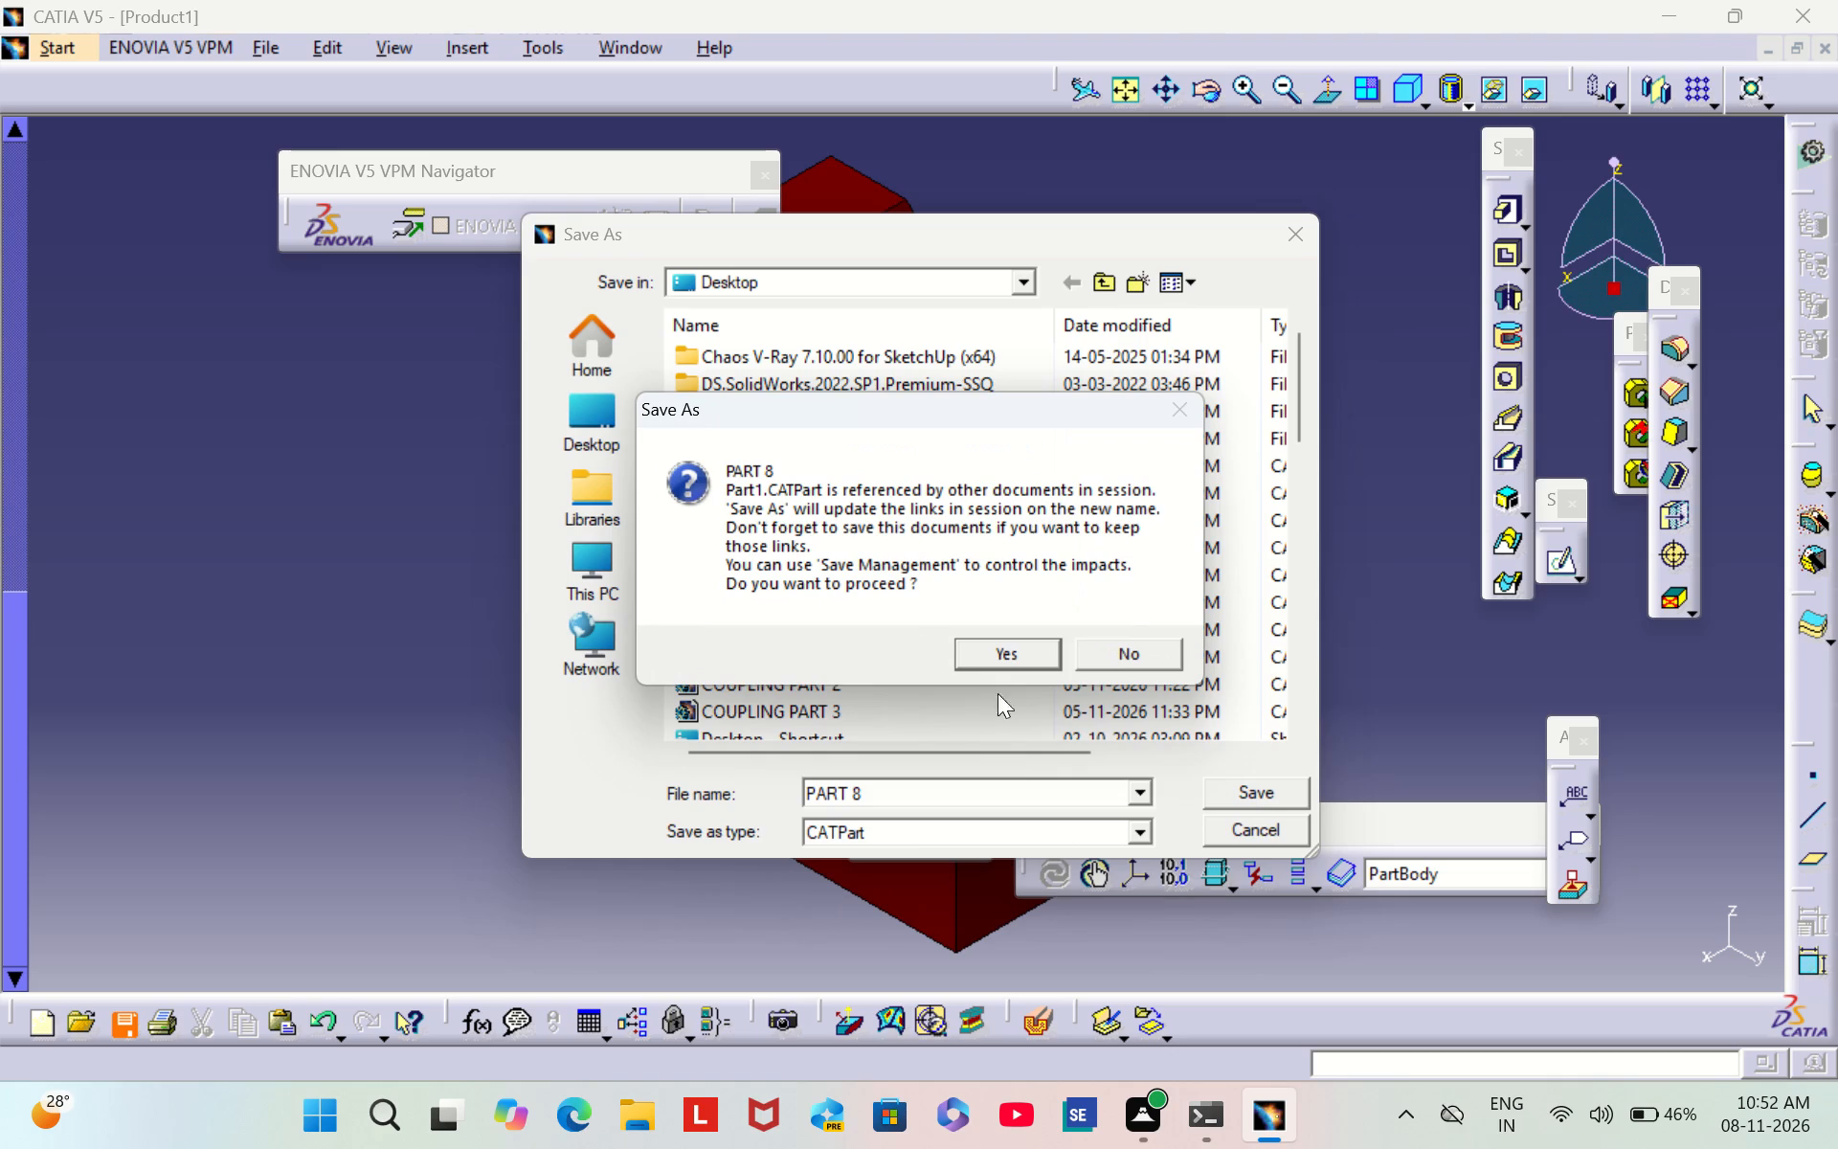
left_click(1019, 645)
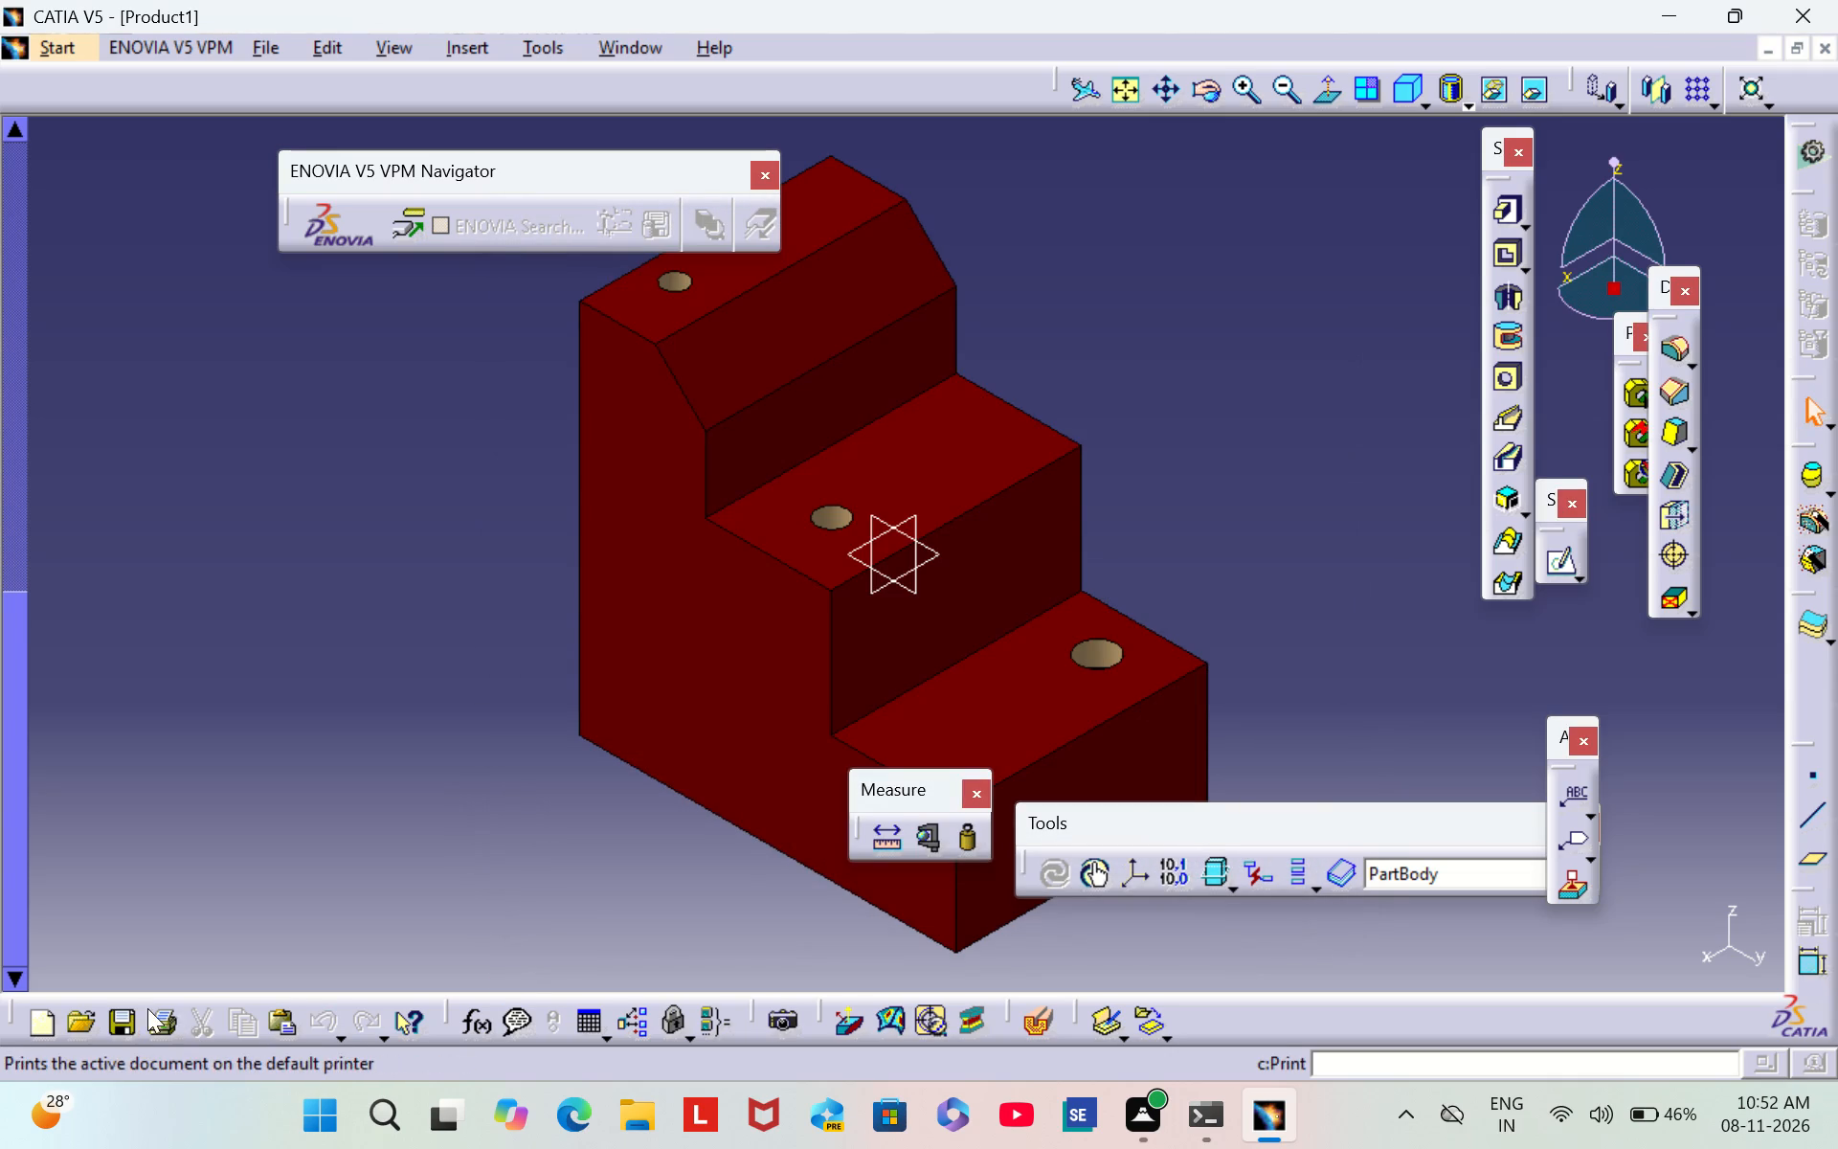
Print the isometric view of the staircase to a PDF document named PART 8 on the Desktop.
left_click(164, 1014)
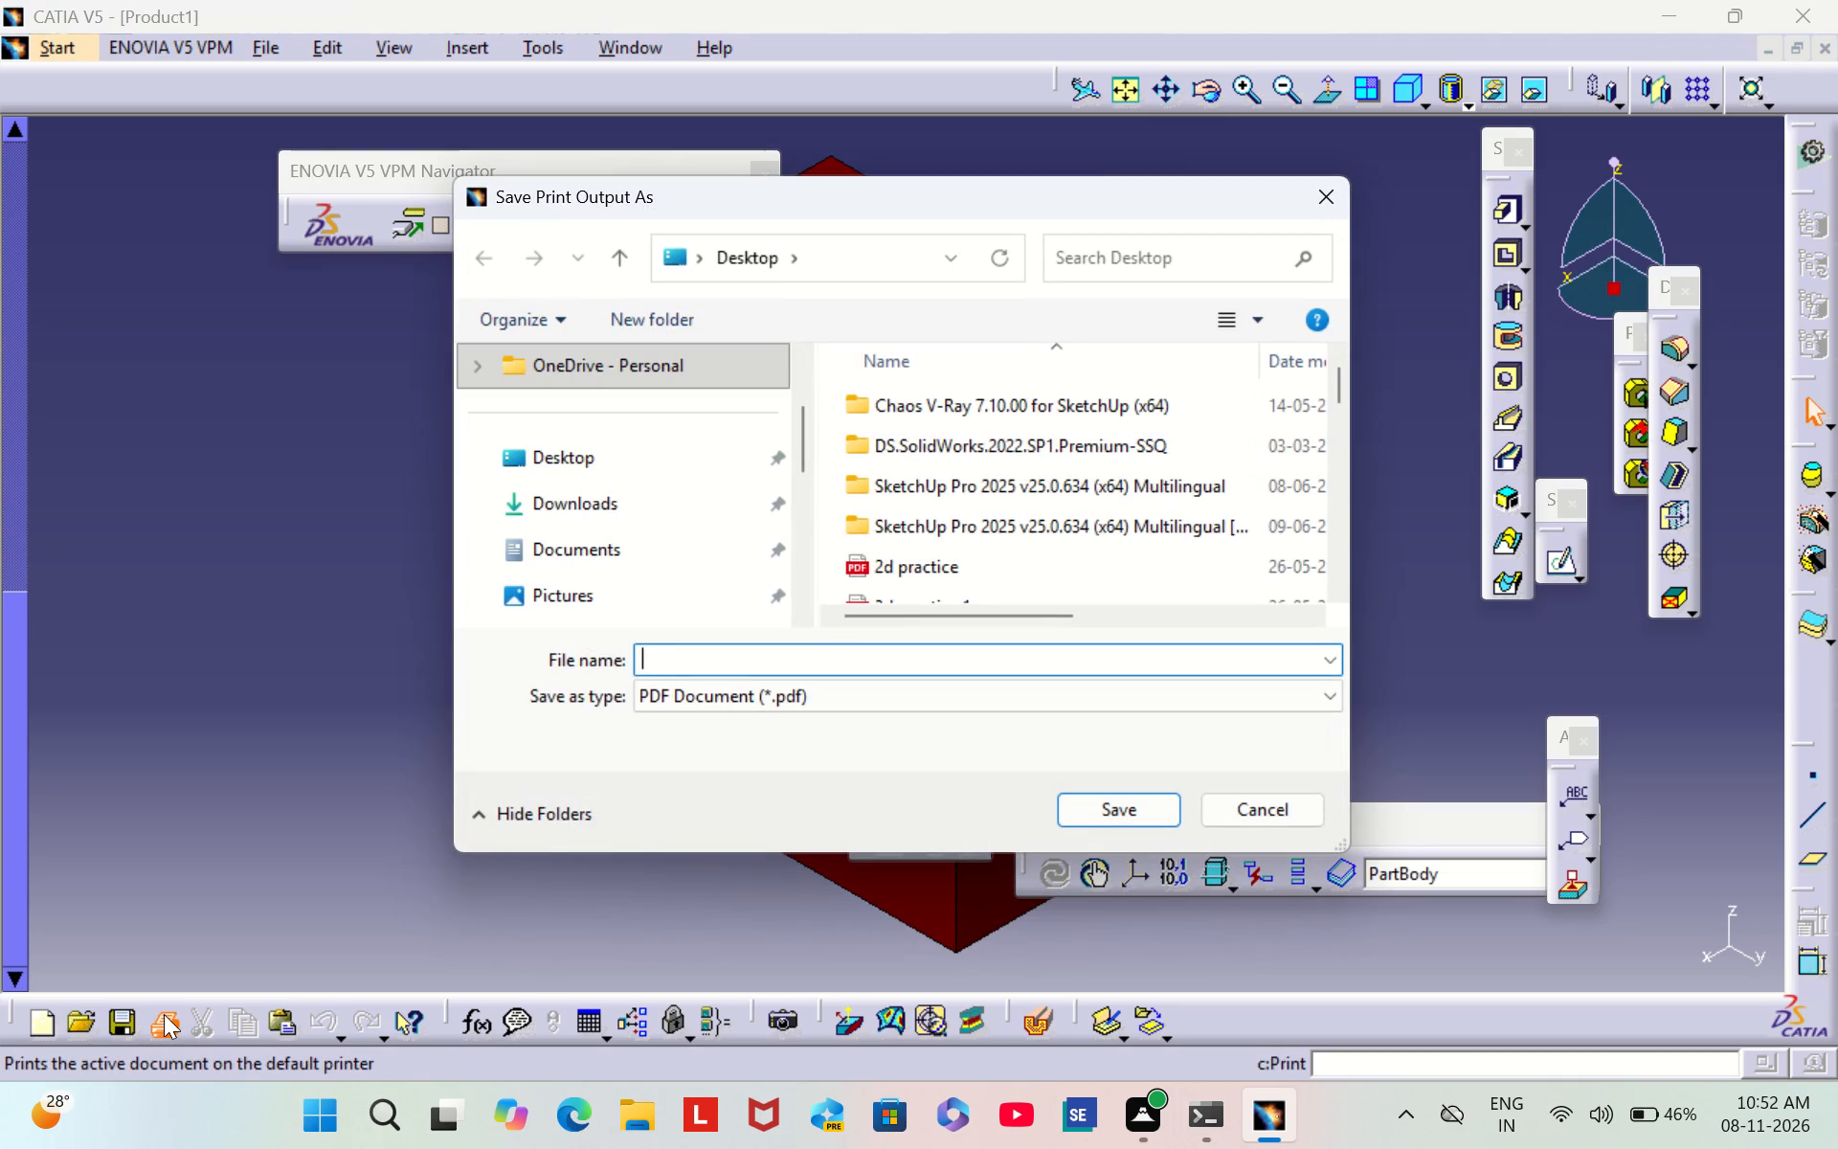
key("p")
type("ART")
key("space")
key("8")
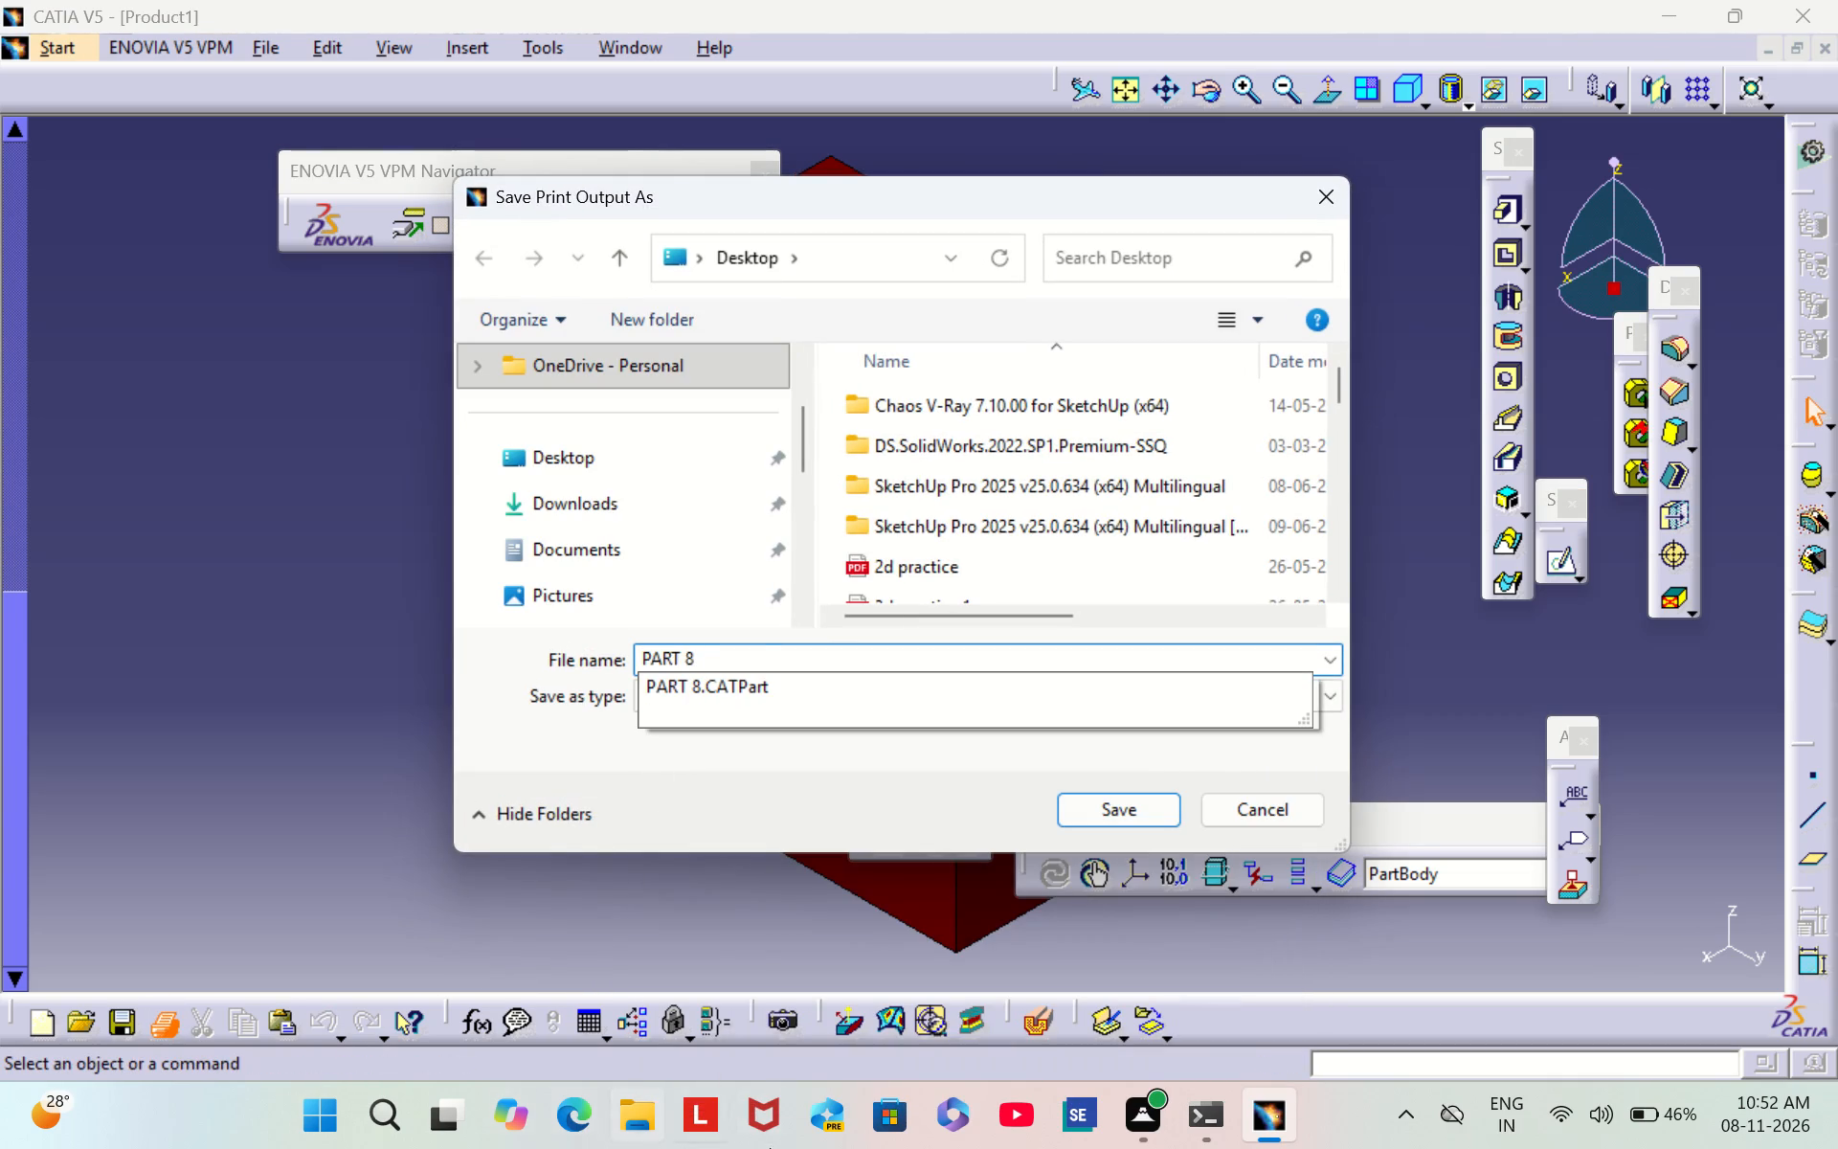
left_click(1108, 822)
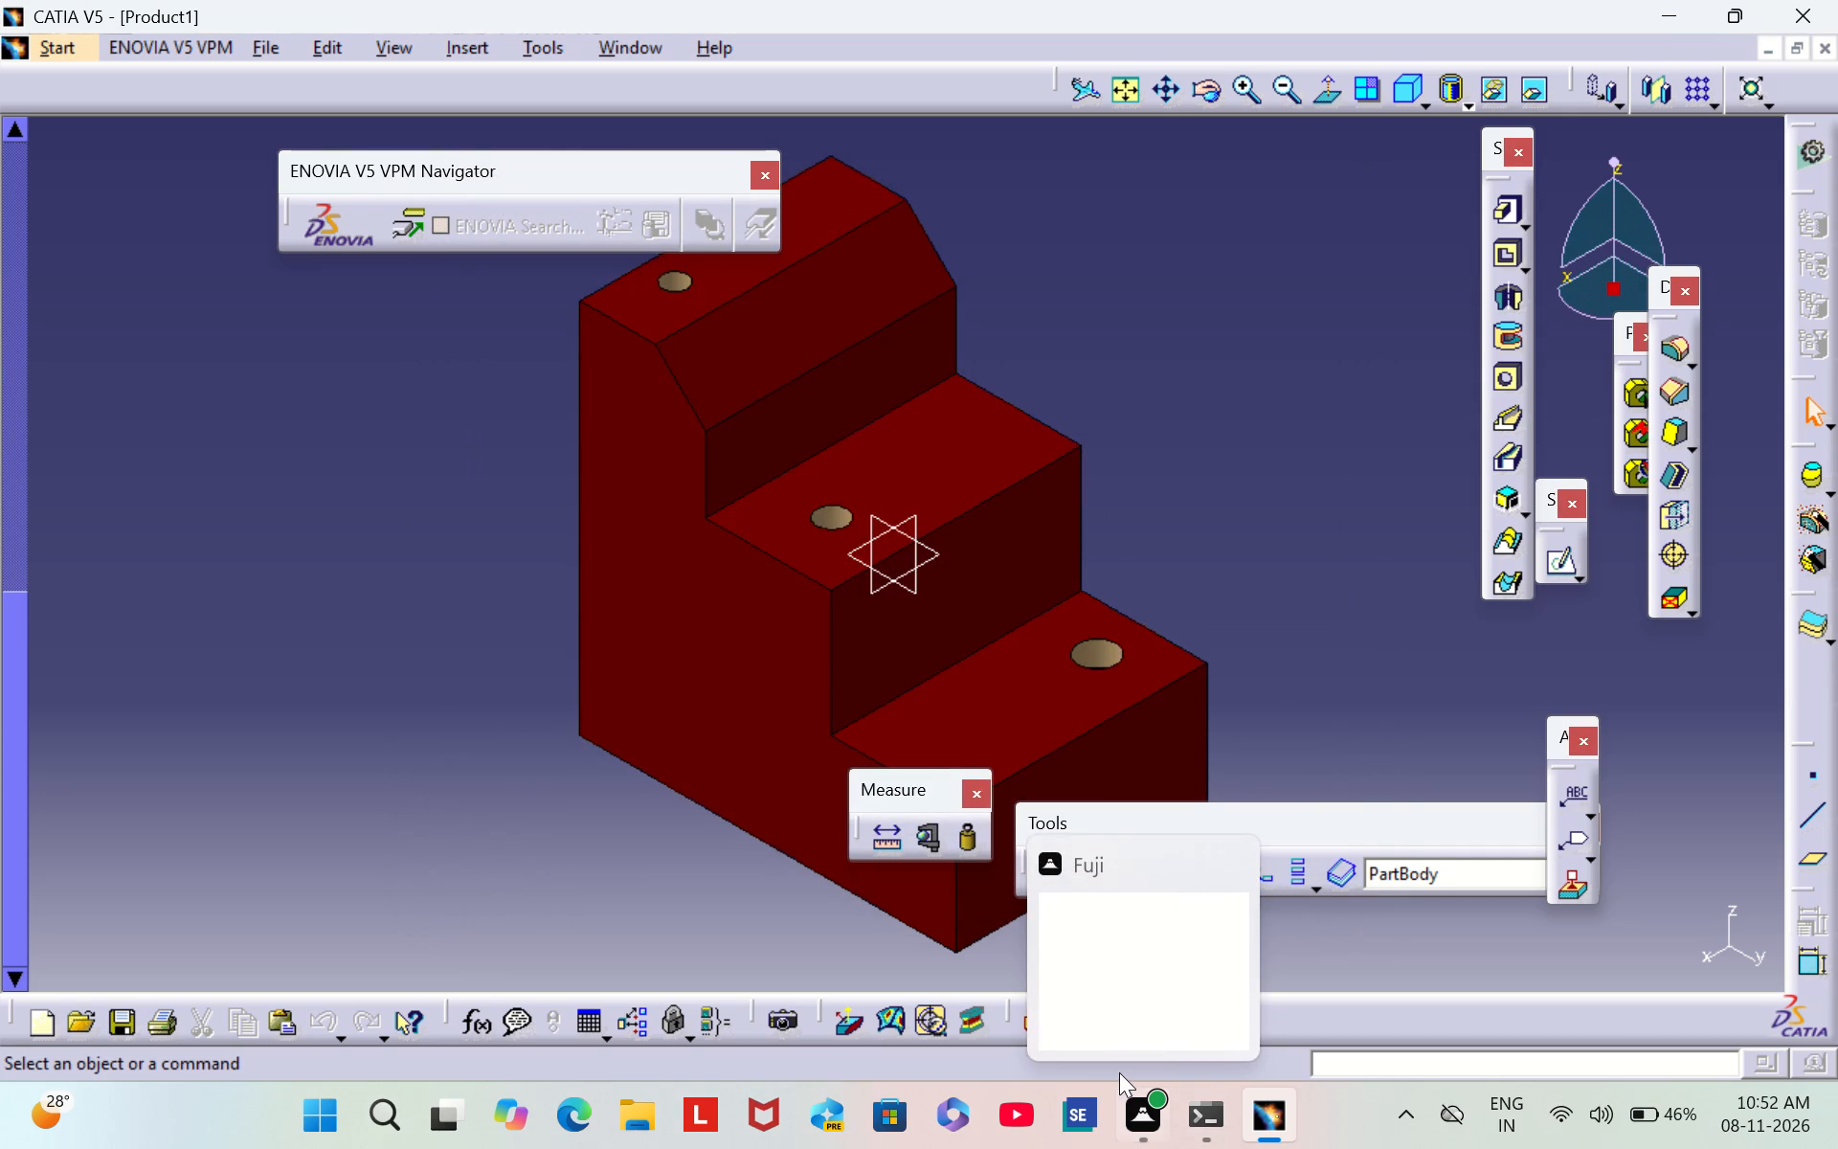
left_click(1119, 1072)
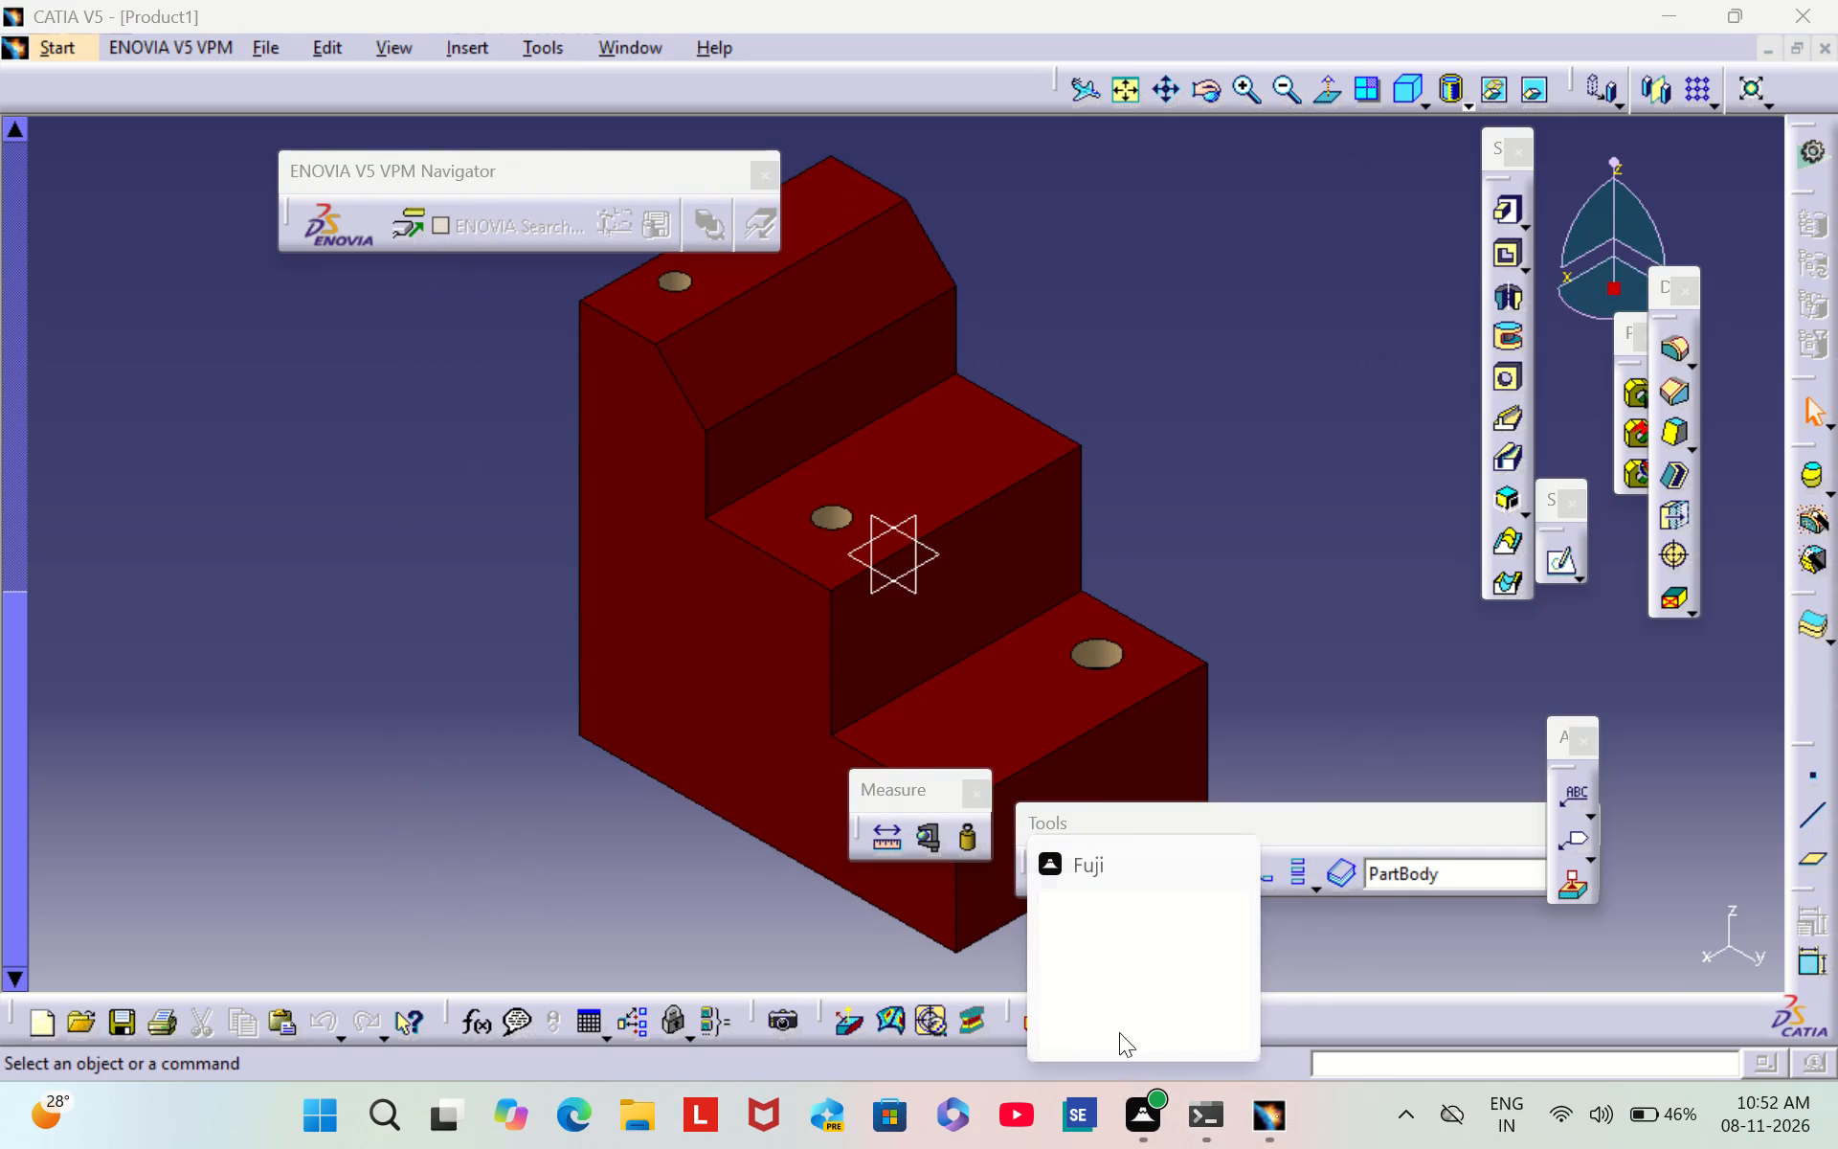